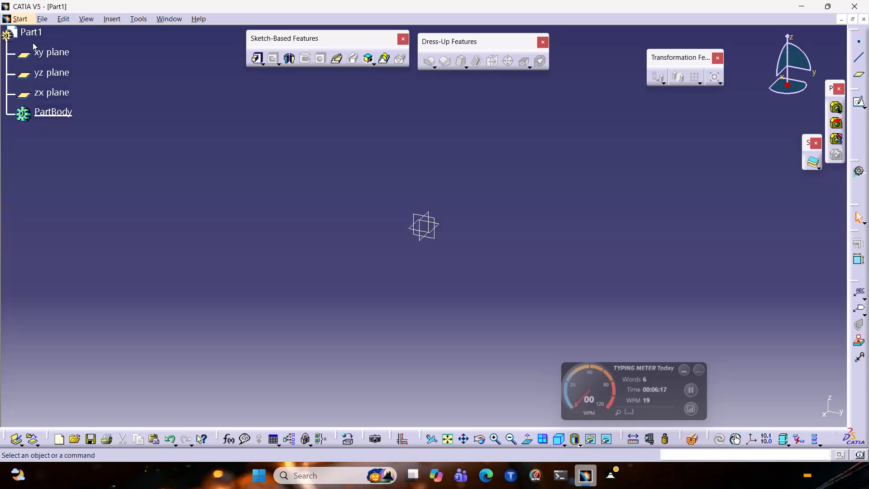
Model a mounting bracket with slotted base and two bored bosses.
Open the properties of Part1 from the specification tree to access its part number.
right_click(29, 33)
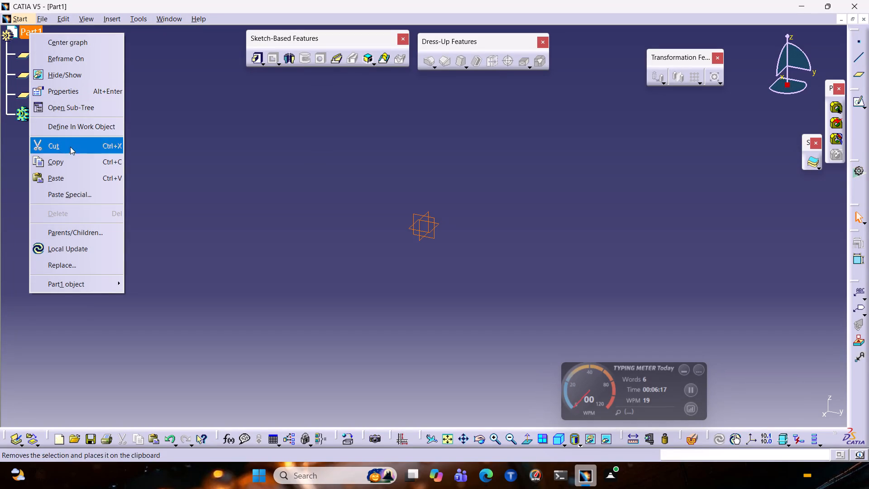
click(73, 96)
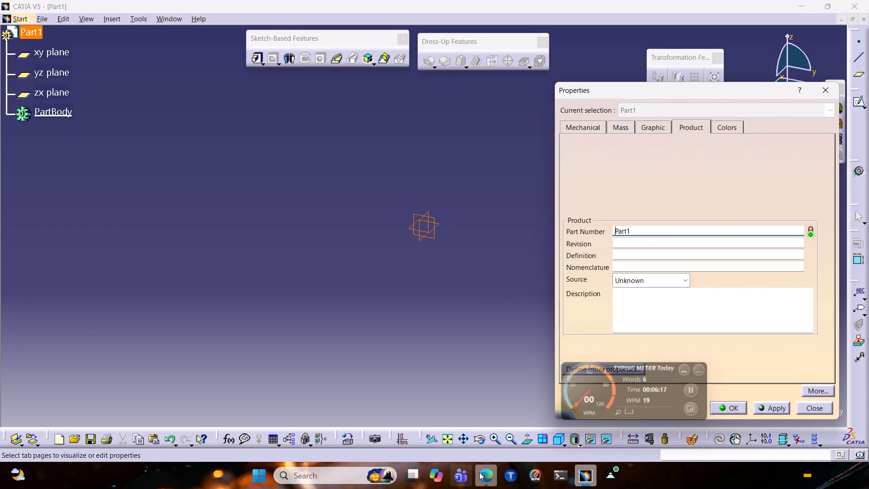
Switch to Microsoft Edge and select the title text "Mechanical Mounting Bracket with Horizontal Slotted Support and Circular Boss" in the ChatGPT answer.
click(479, 471)
click(452, 98)
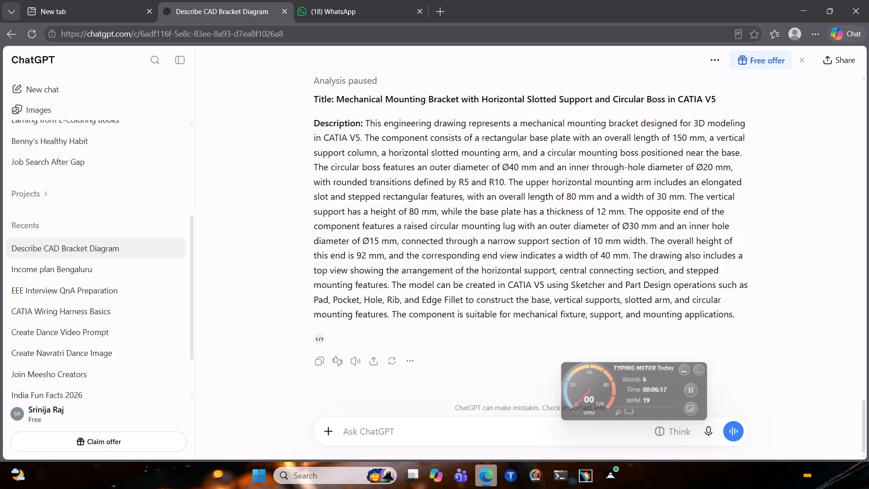
drag(336, 101, 625, 99)
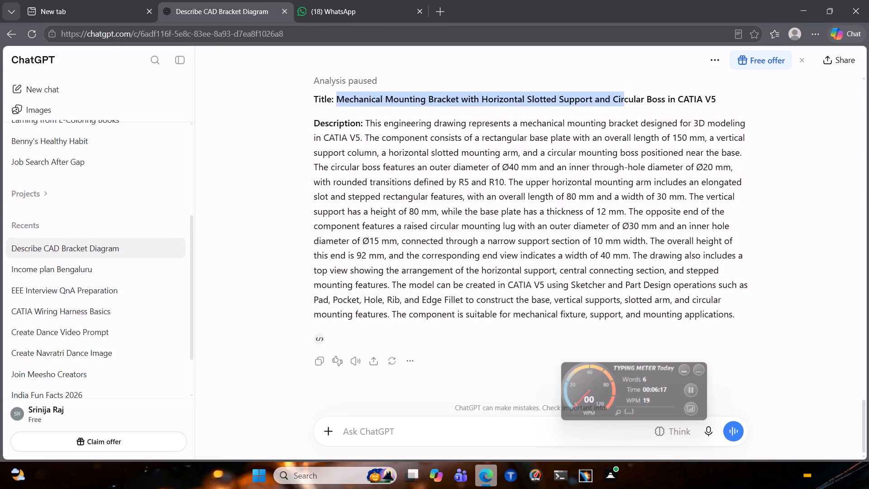
drag(625, 99, 664, 100)
click(690, 104)
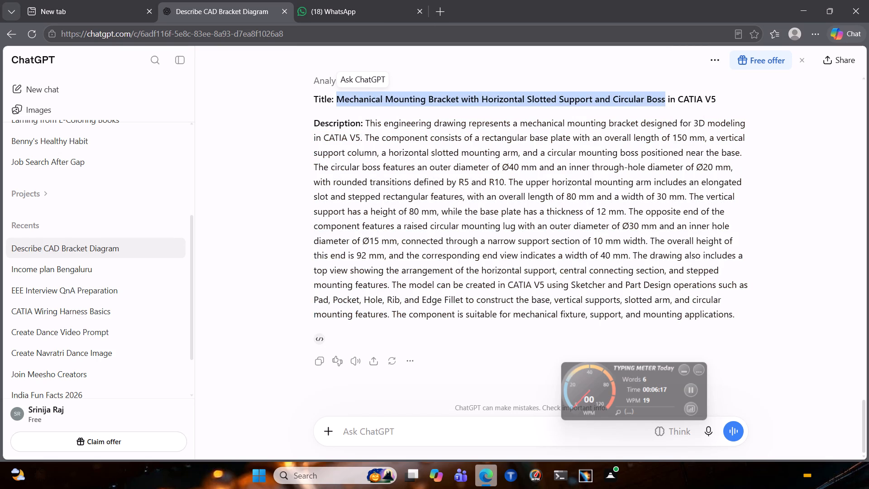
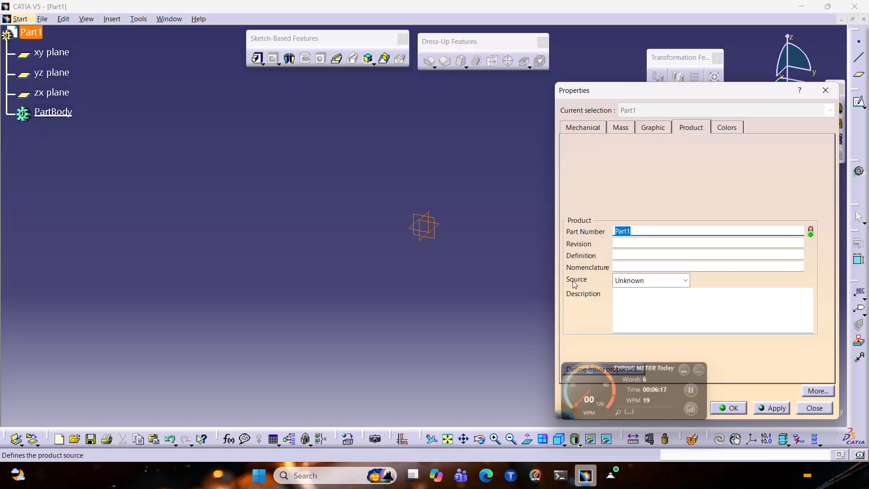
Set the part number to "Mechanical Mounting Bracket with Horizontal Slotted Support and Circular Boss" in CATIA and accept the properties.
key(ctrl+v)
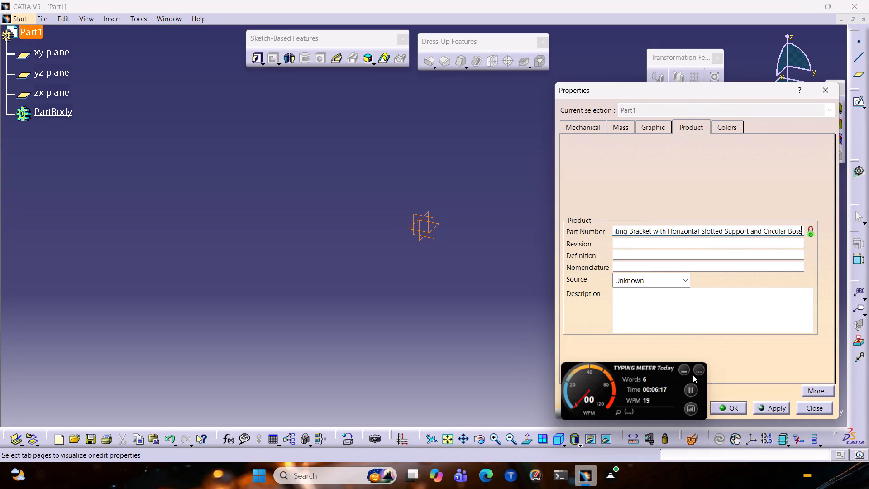
click(678, 370)
click(684, 366)
triple_click(685, 371)
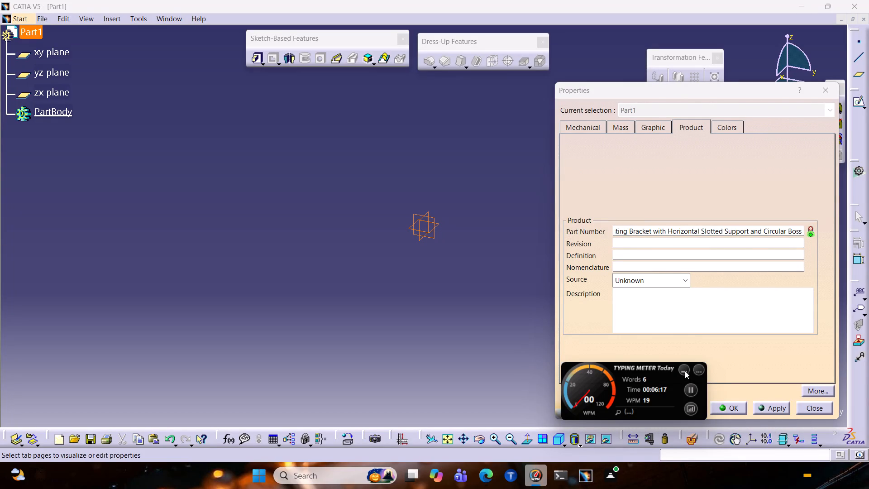
triple_click(684, 371)
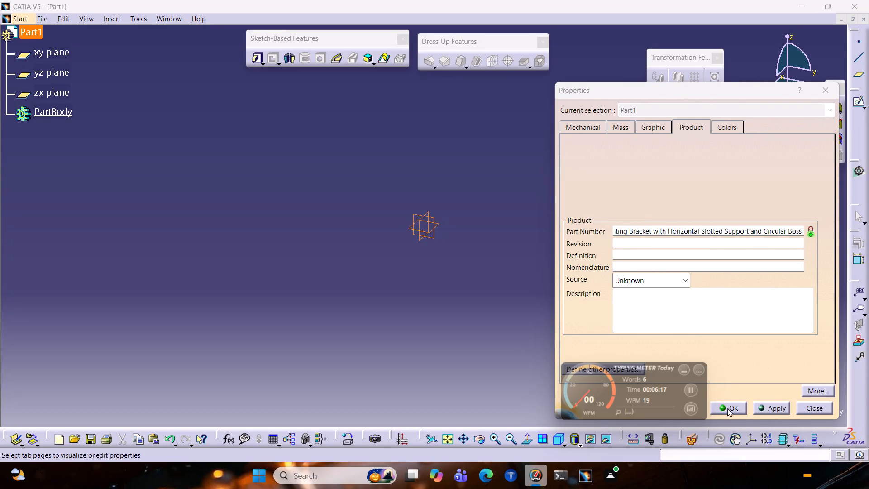
click(731, 412)
click(733, 407)
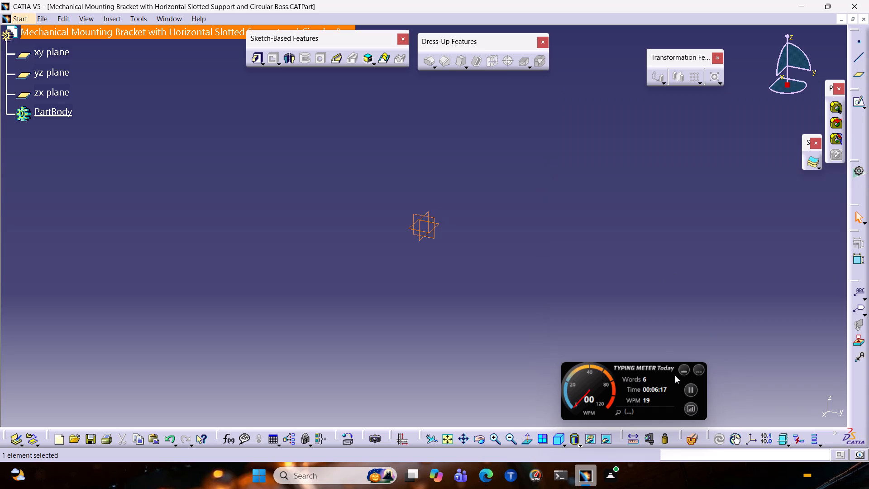
Close the Typing Meter overlay, keeping its automatic launch at computer start-up enabled.
click(684, 371)
click(684, 372)
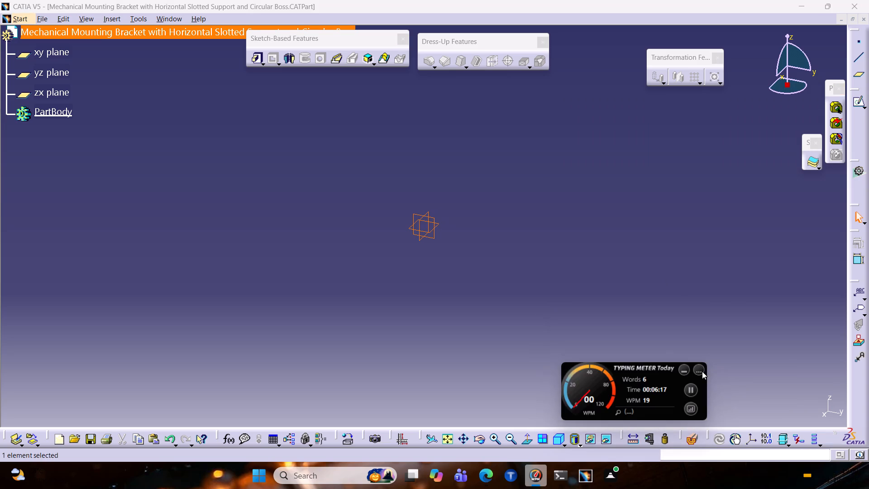
click(701, 372)
click(716, 408)
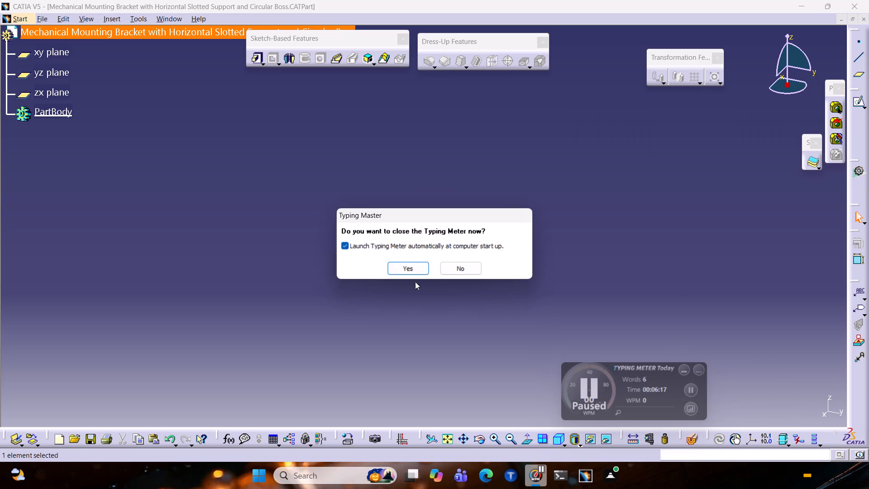
click(409, 267)
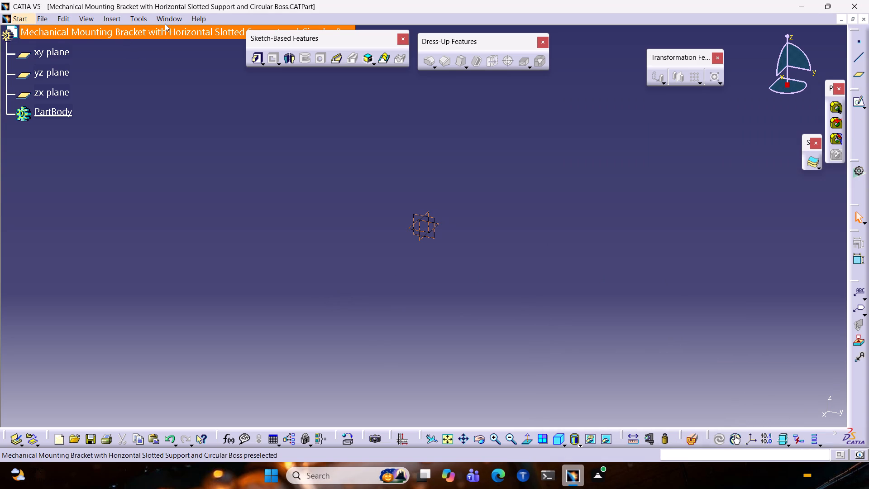
Start recording the macro Macro1.catvbs in MS VBScript, stored in the mounting bracket part document.
click(132, 20)
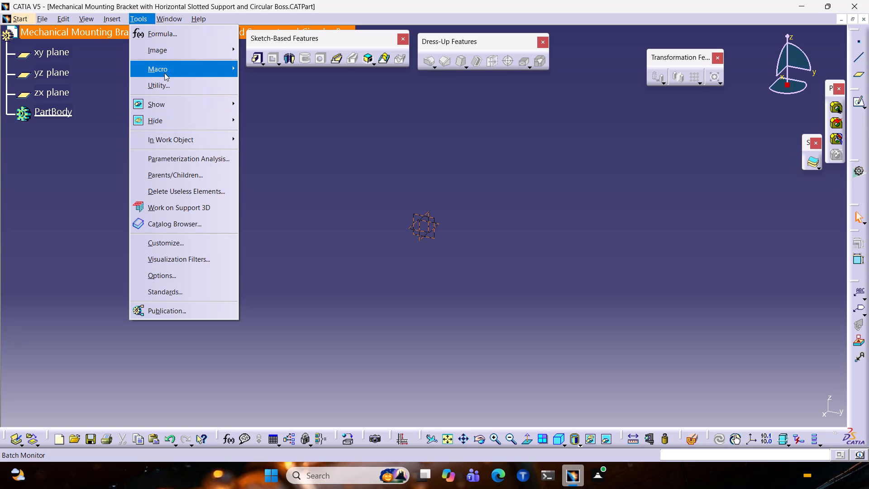
click(299, 85)
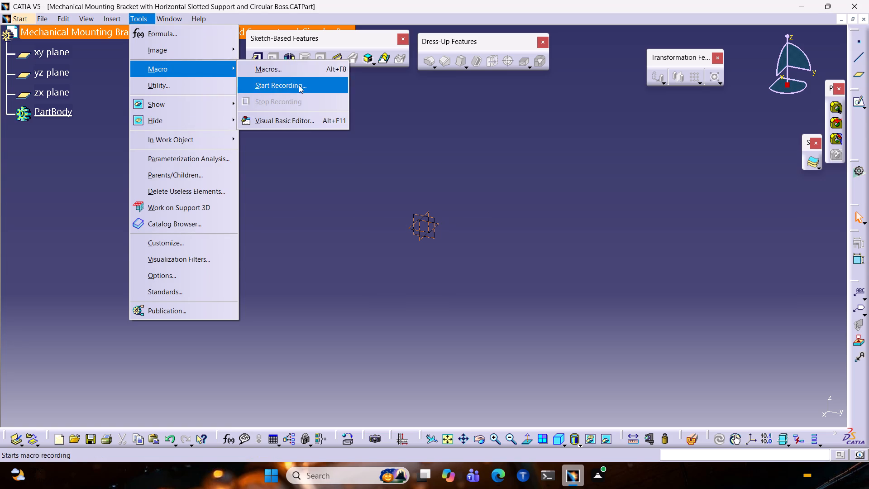
click(764, 406)
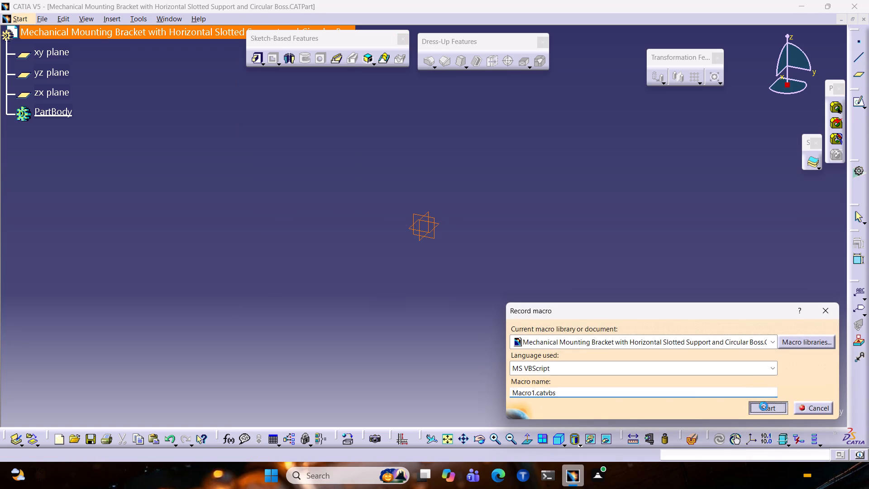
Switch to Microsoft Edge to view the bracket description in the ChatGPT conversation.
click(507, 472)
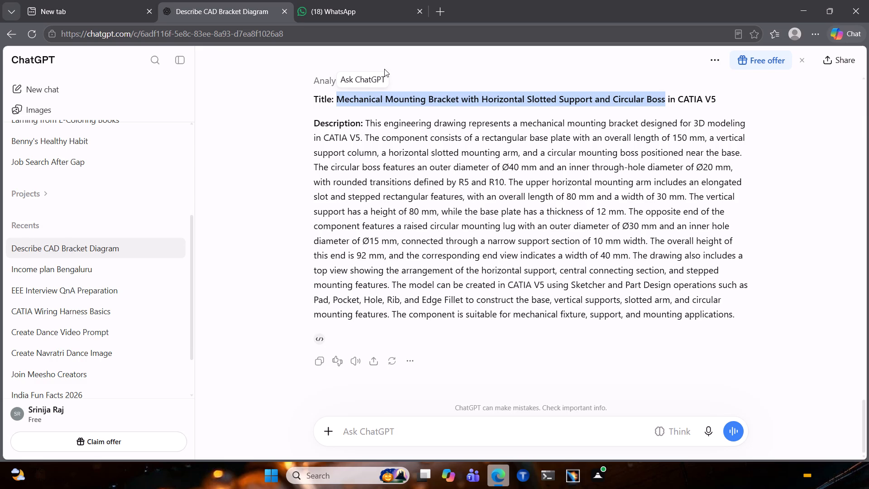
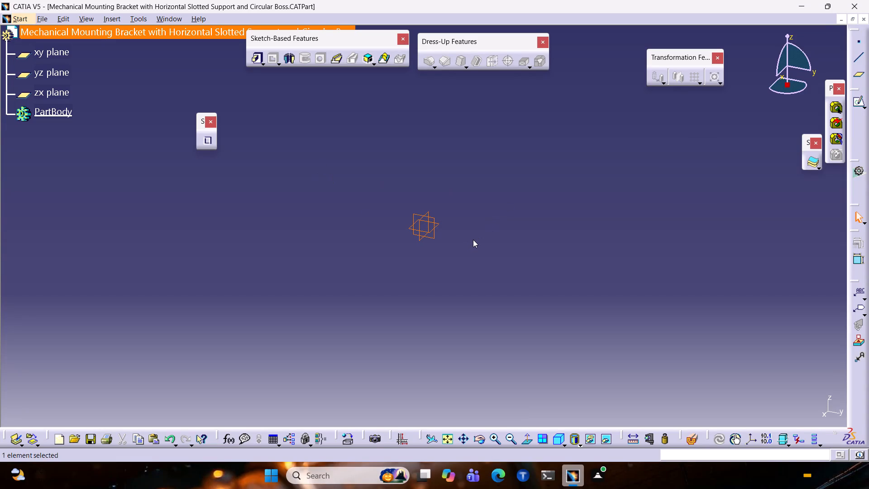
Sketch a circle centred on the origin of the yz plane and set its diameter to 20 mm.
click(434, 217)
click(852, 104)
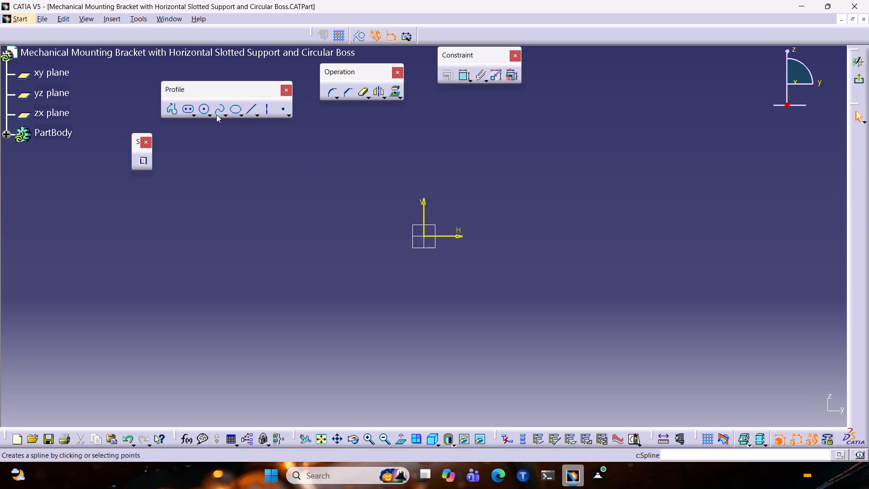
click(205, 112)
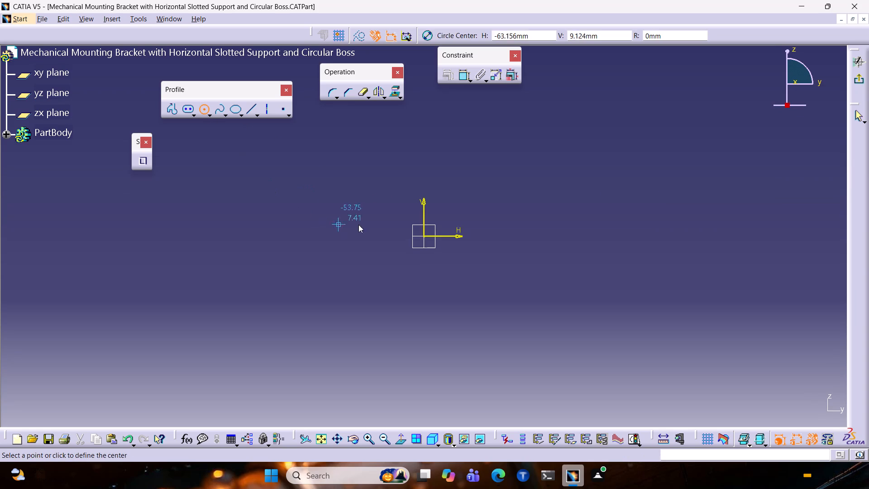
click(425, 234)
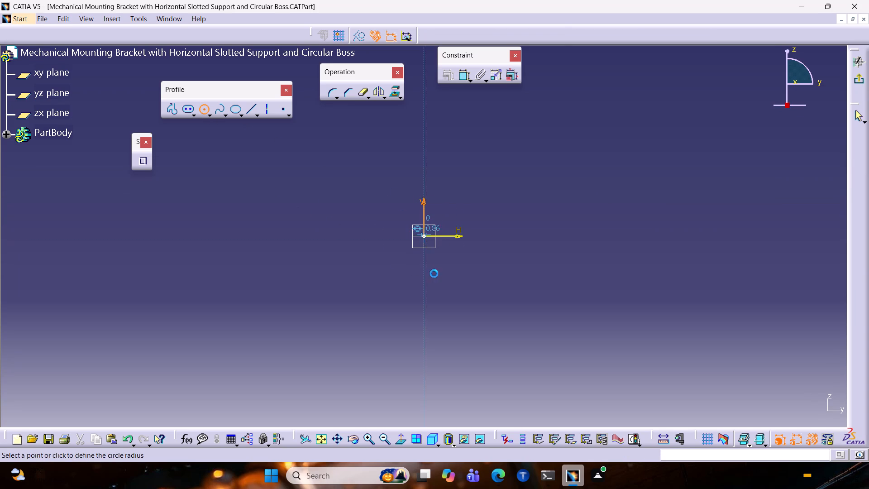
click(437, 279)
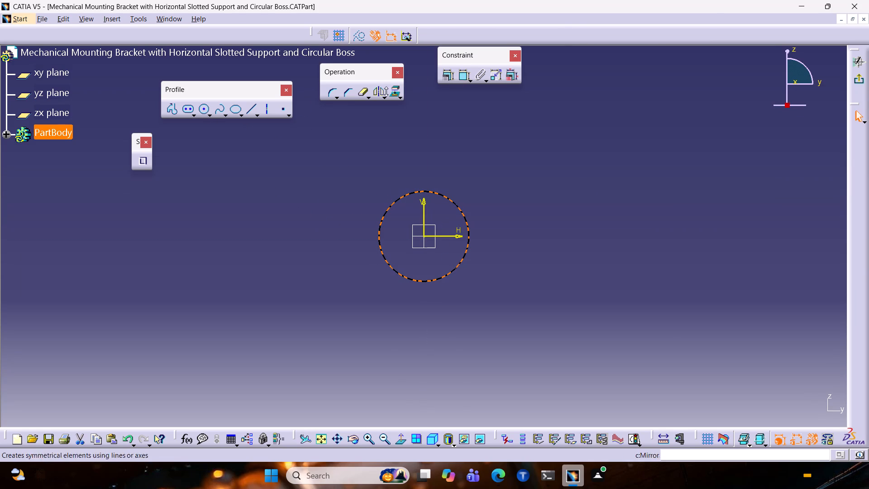
click(459, 76)
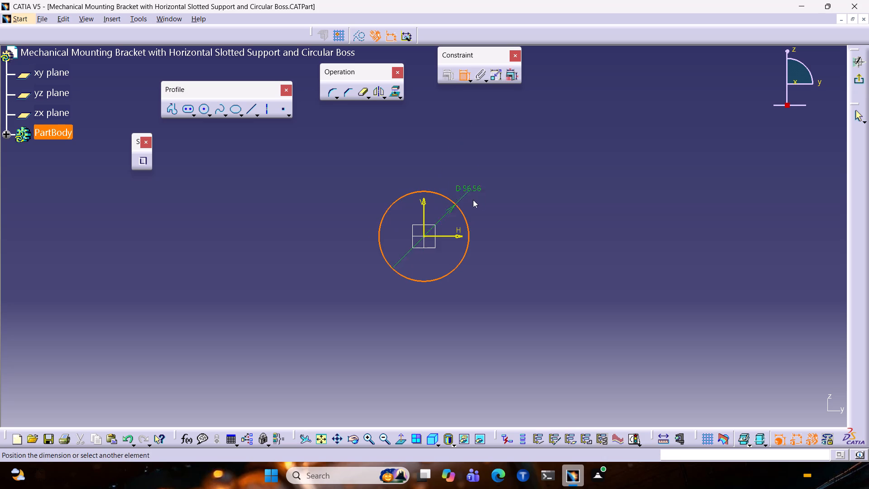
click(490, 198)
double_click(489, 196)
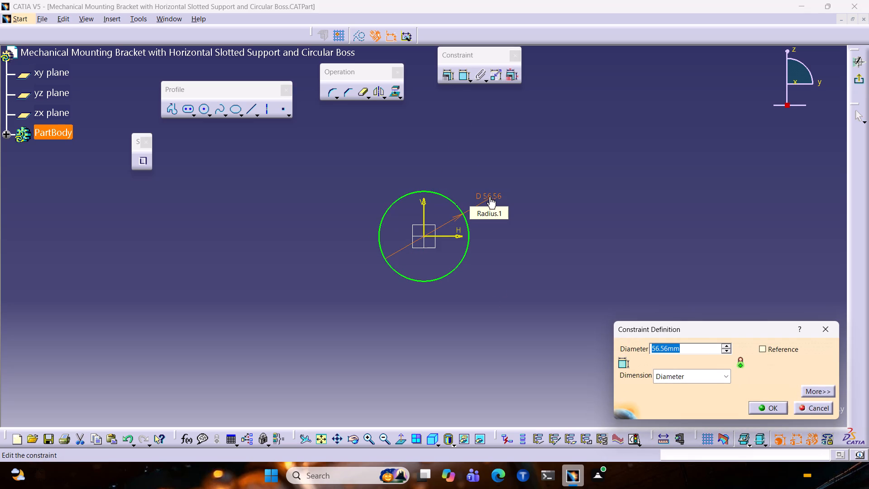
text(20)
key(Return)
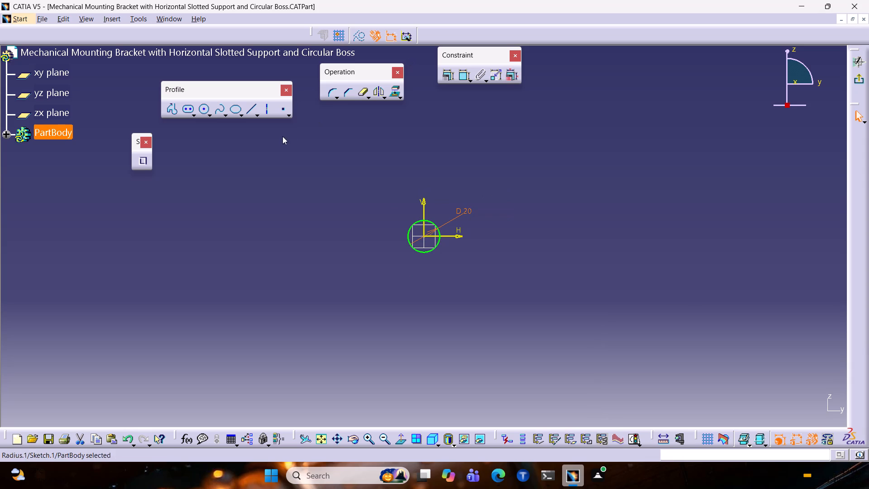
Draw a second, larger circle around the first, centred near the origin, and set its diameter to 40 mm.
click(201, 112)
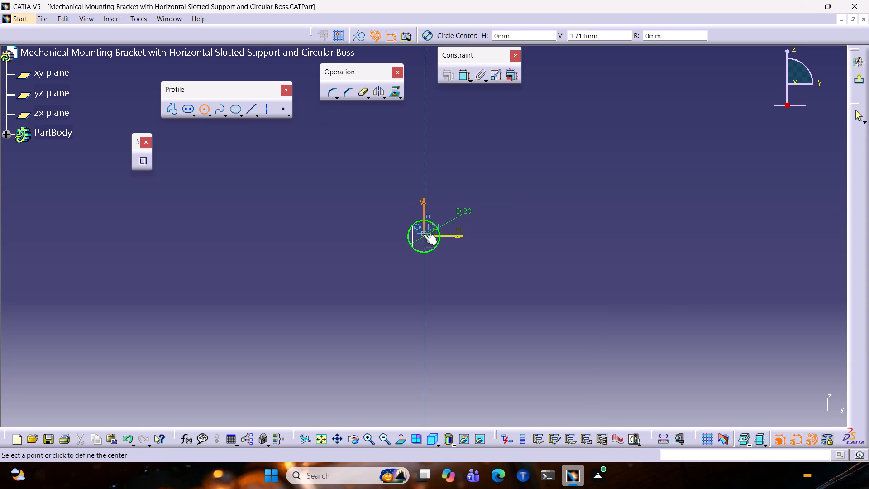
click(426, 235)
click(444, 280)
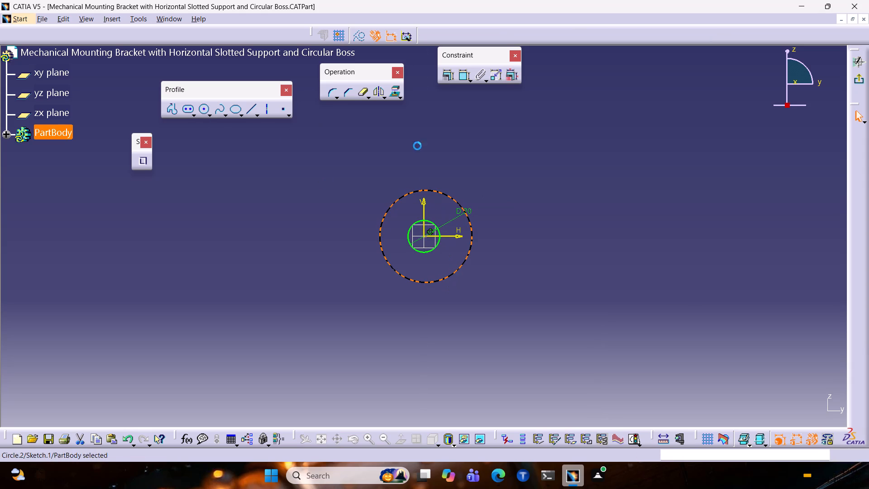
click(461, 75)
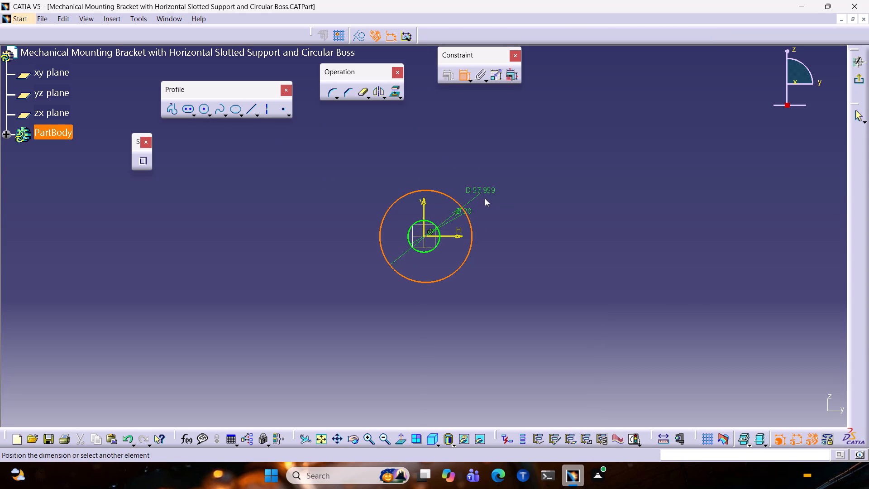
click(492, 196)
double_click(497, 194)
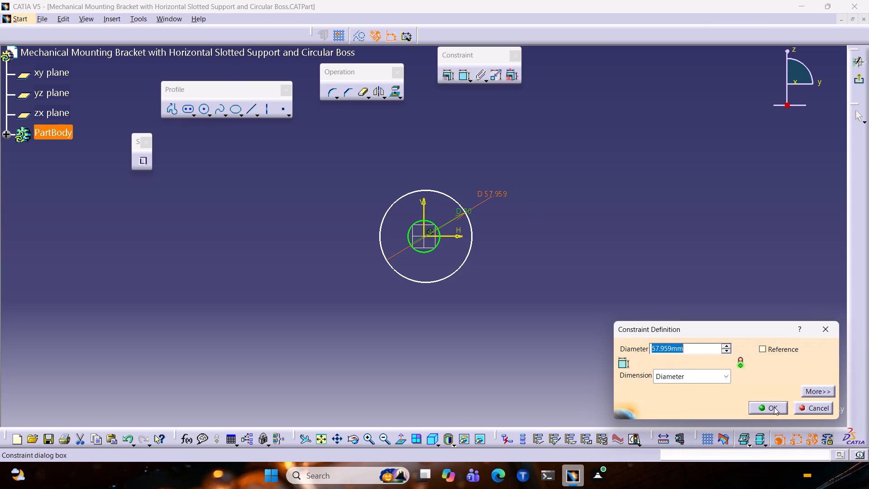
text(40)
key(Return)
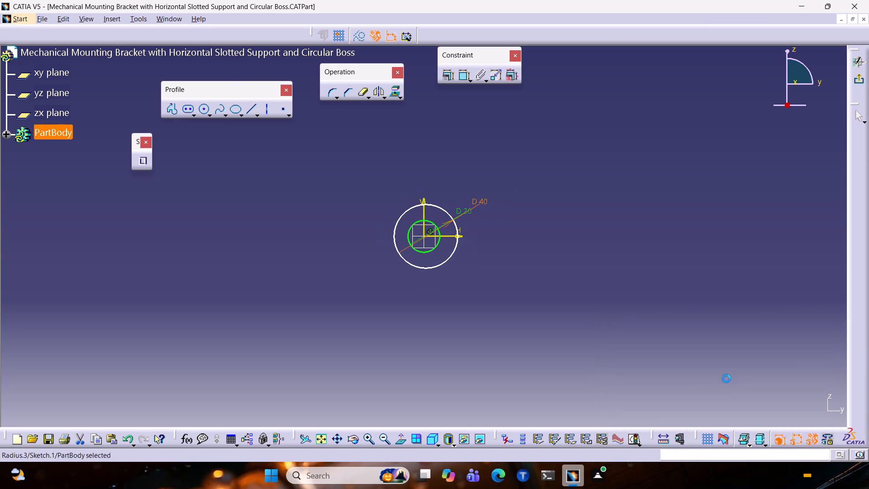
Reposition the 40 mm diameter dimension label clear of the circles, up and away from the 20 mm label.
drag(483, 202, 483, 201)
drag(483, 201, 445, 220)
drag(445, 220, 473, 154)
click(573, 307)
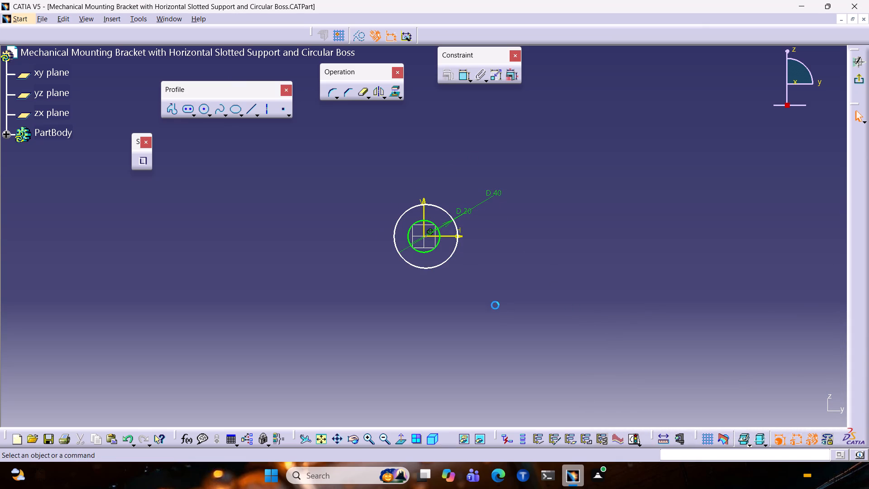
Pull the 40 mm circle away from the origin and constrain its centre to coincide with the sketch origin.
drag(457, 224, 463, 268)
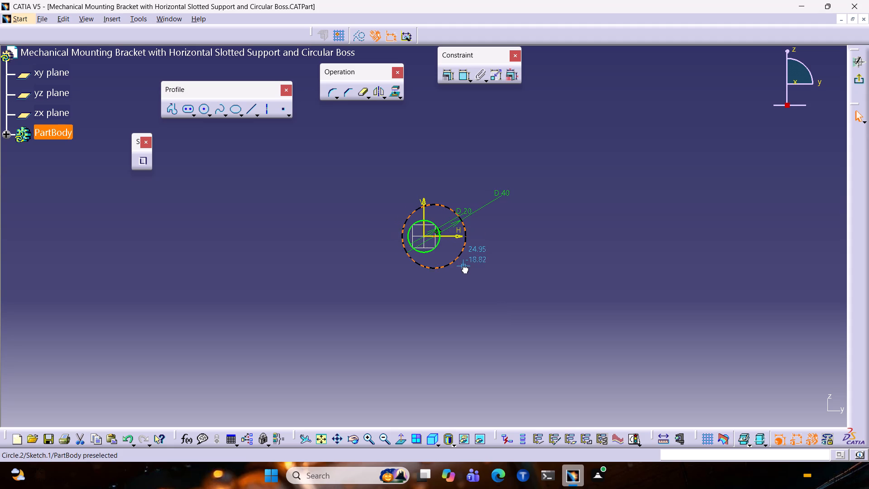
drag(463, 268, 471, 268)
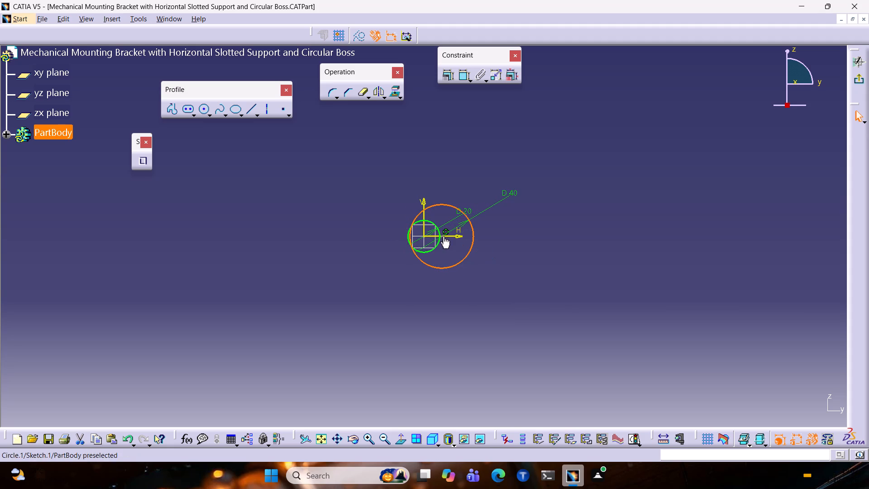
click(443, 236)
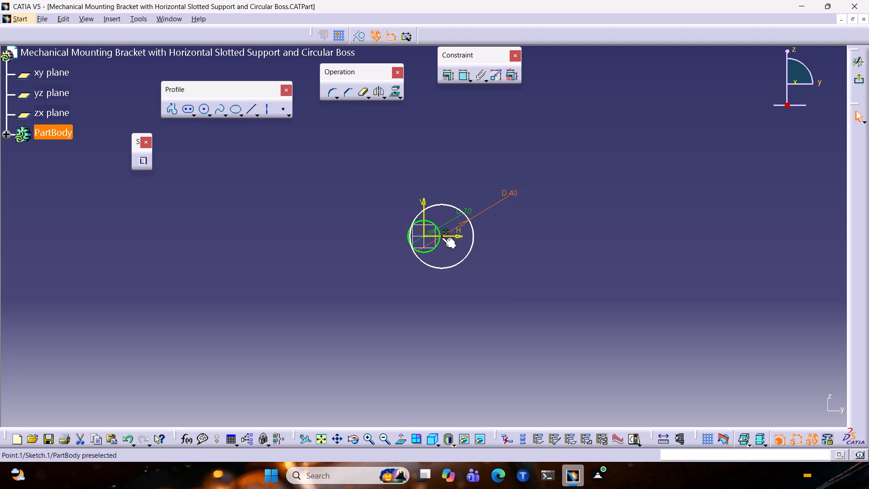
click(442, 237)
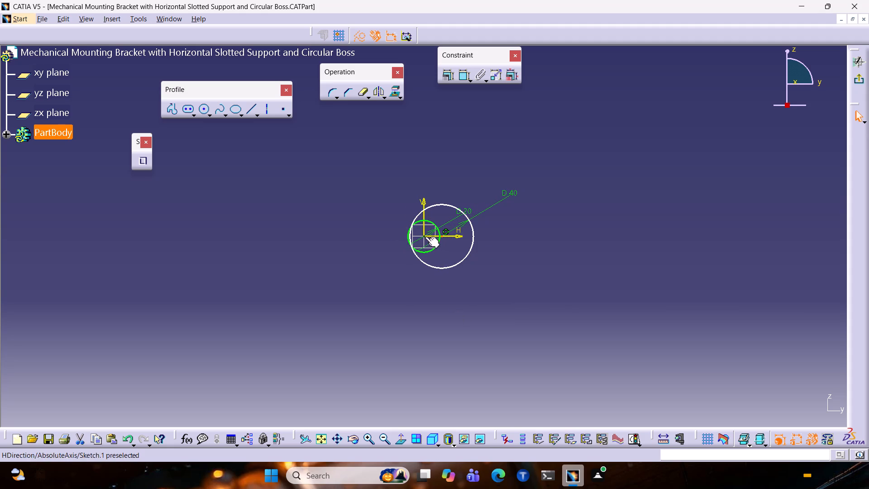
ctrl+click(425, 236)
click(447, 82)
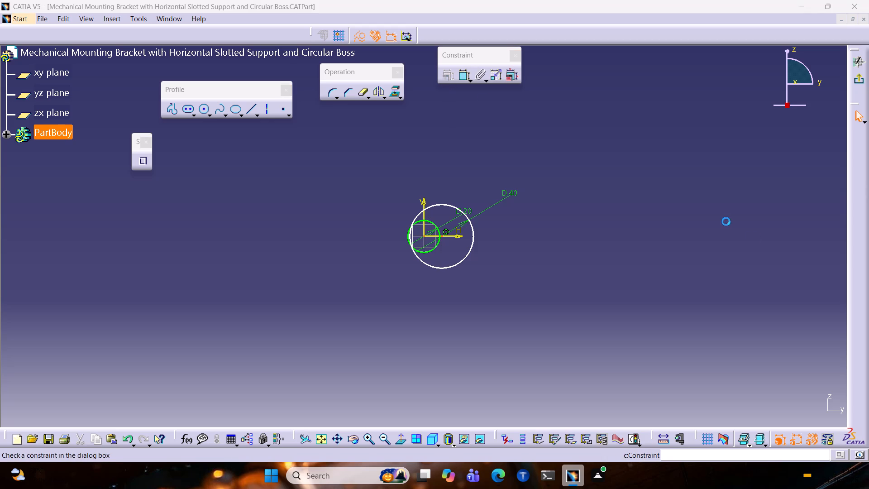
click(792, 255)
click(770, 405)
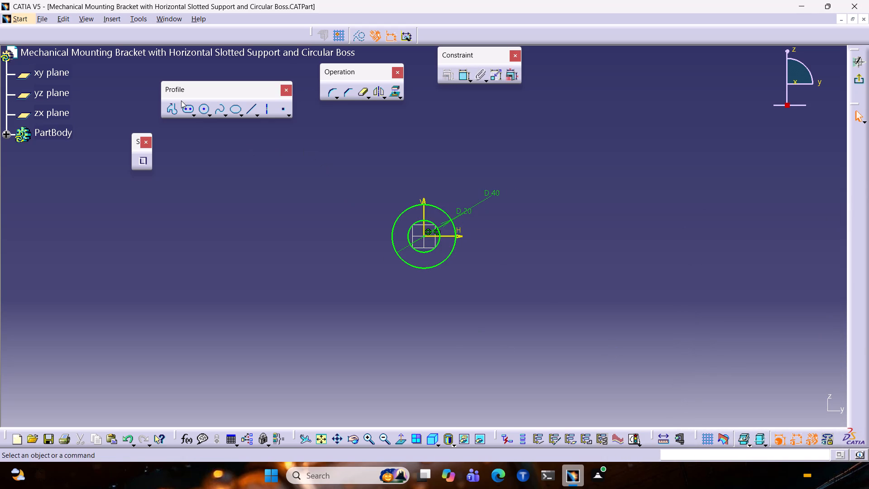
Start a profile at the bottom of the 40 mm circle with a horizontal line 50 mm long in the positive H direction.
click(176, 112)
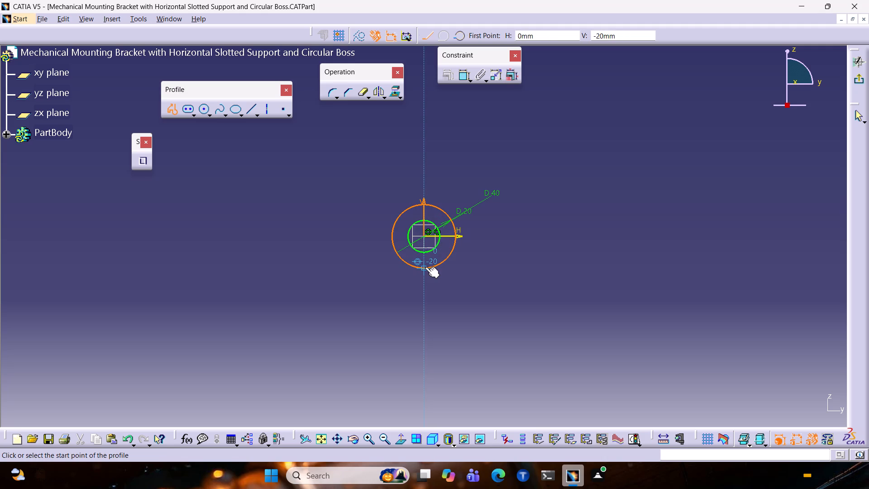
click(425, 267)
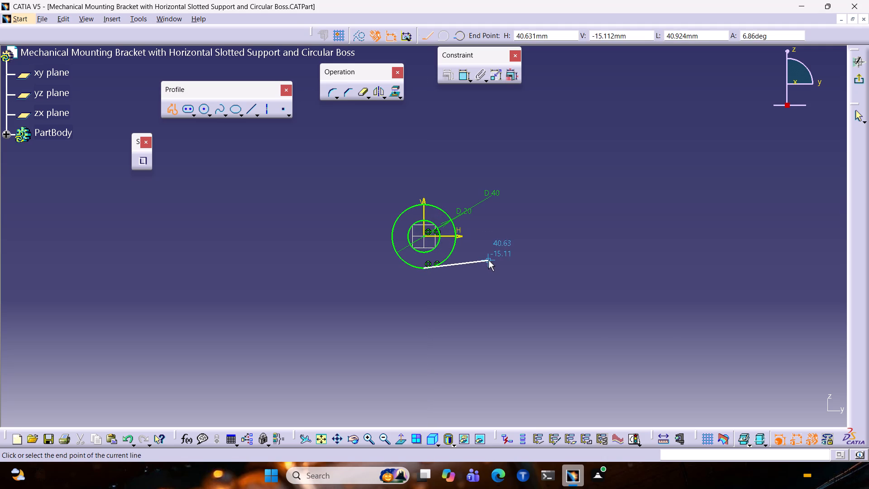
key(Tab)
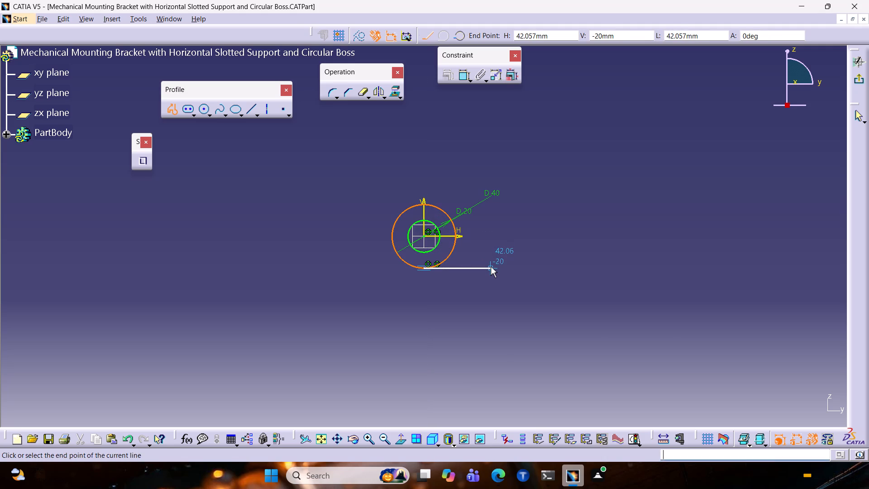
key(Tab)
key(Tab)
key(Tab)
text(50)
key(Return)
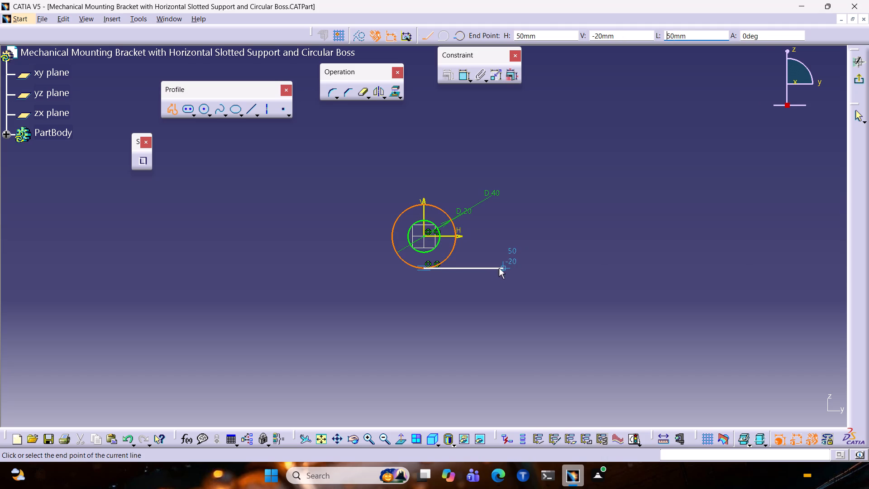
click(502, 269)
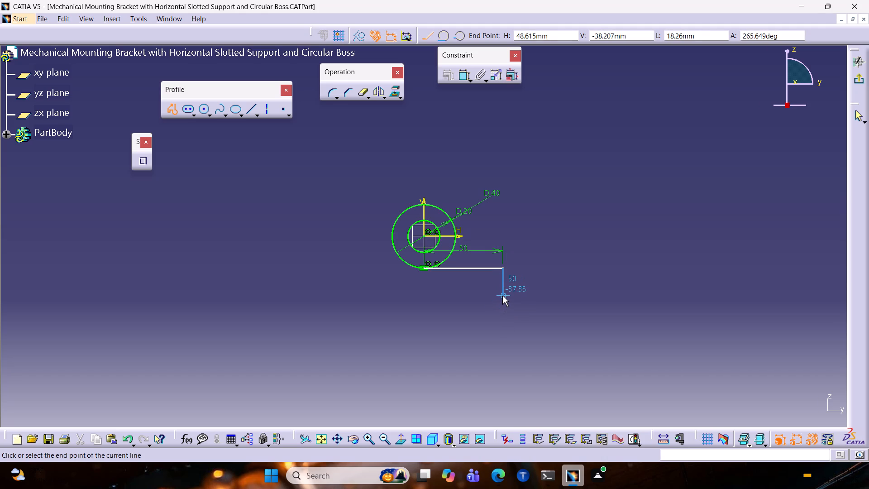
Continue the profile with a 12 mm line straight down from the end of the 50 mm line.
key(Tab)
key(Tab)
key(Tab)
key(Tab)
text(12)
key(Return)
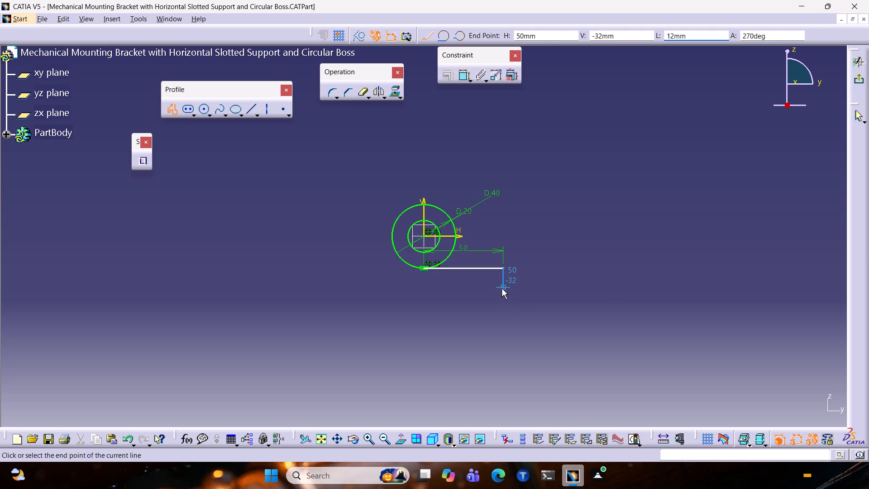
click(502, 286)
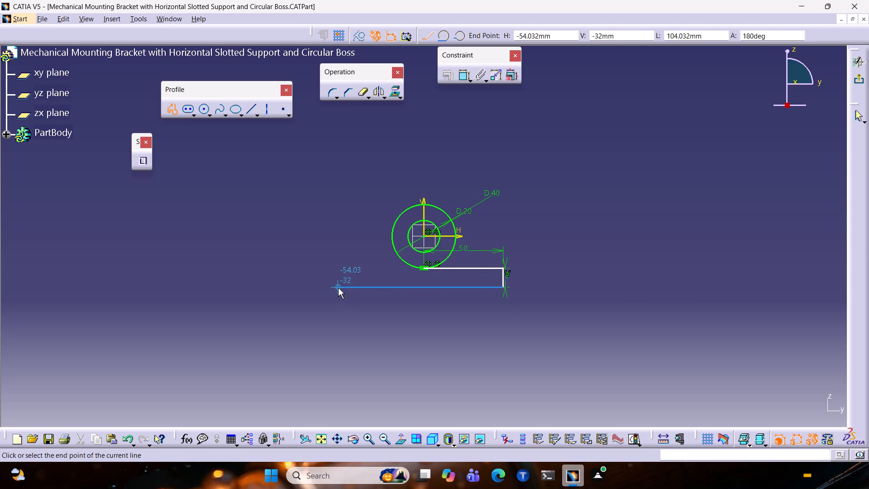
Add the base plate's bottom edge as a 150 mm horizontal line running in the negative H direction.
key(Tab)
key(Tab)
key(Tab)
key(Tab)
text(150)
key(Return)
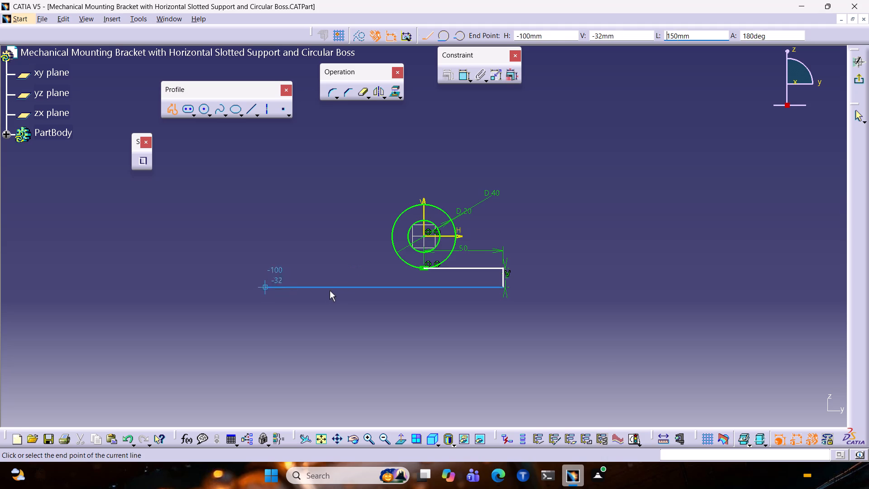
click(262, 288)
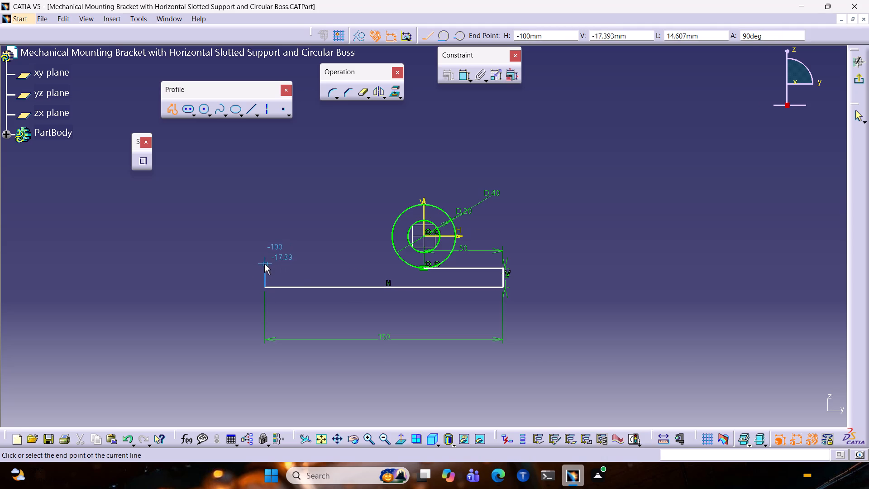
Close the plate profile with a vertical edge up to V -20 mm and a horizontal line back to its start point.
click(265, 268)
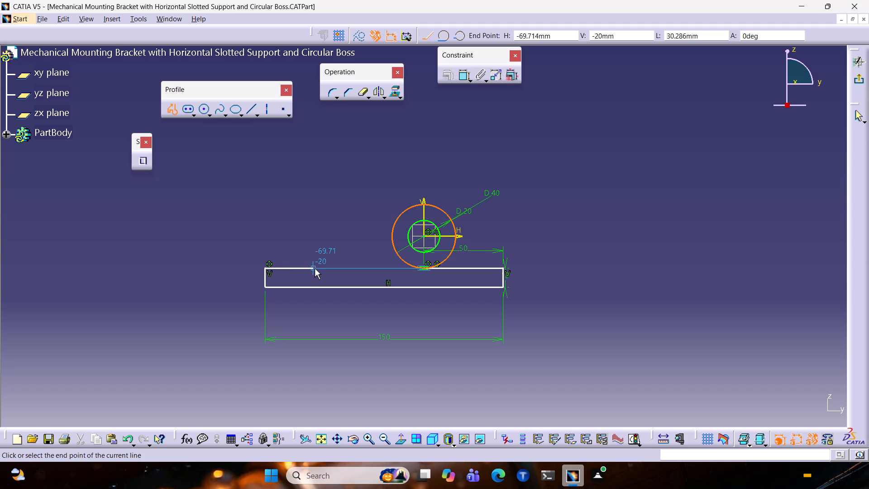
click(427, 268)
key(Escape)
key(Escape)
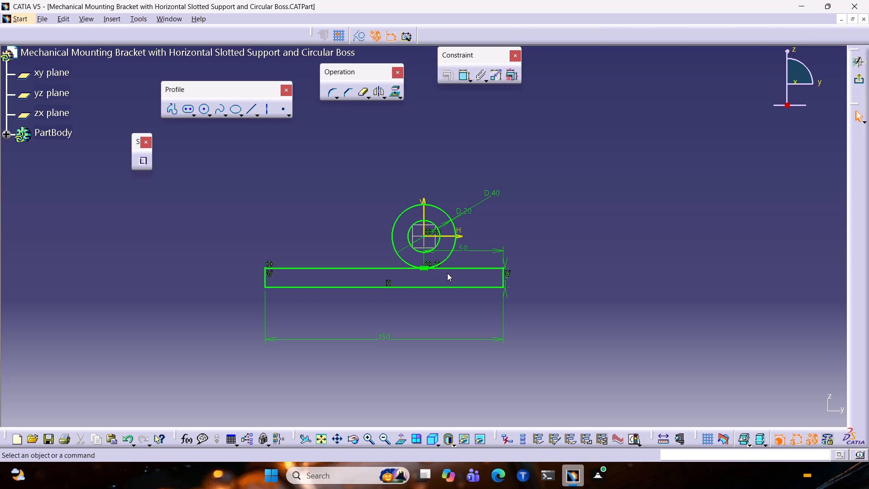
Round the corner between the plate's top edge and the 40 mm circle with a 10 mm radius, converting the edge's length into a distance.
click(452, 267)
ctrl+click(448, 259)
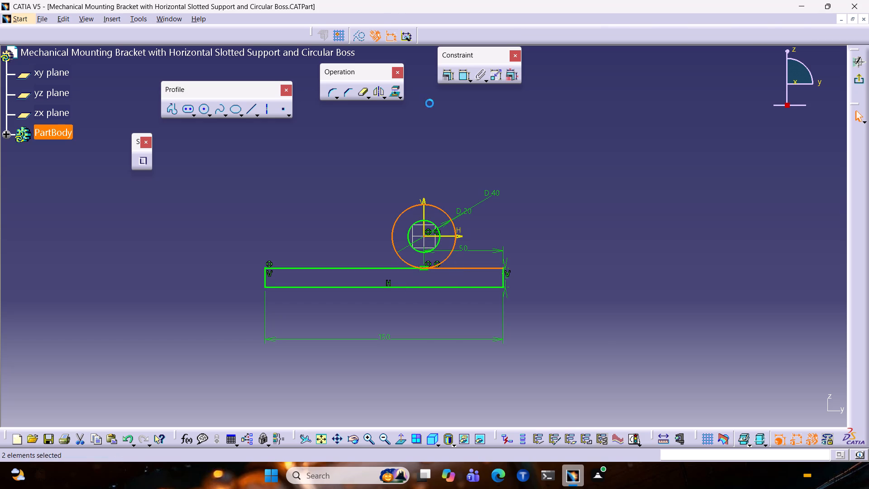
click(329, 87)
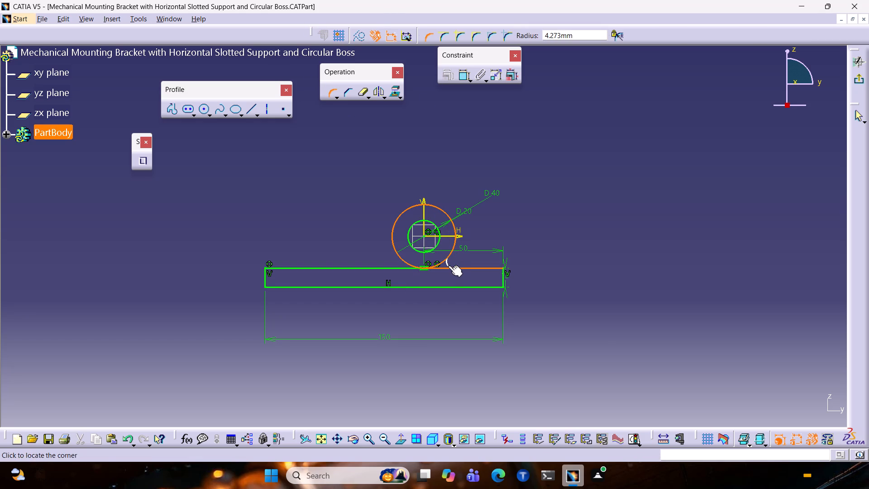
key(Tab)
key(Tab)
key(Tab)
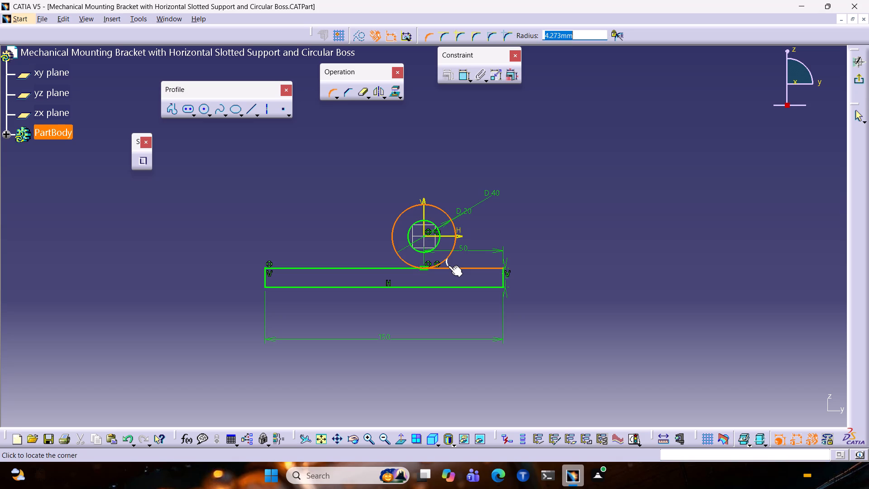
text(10)
key(Return)
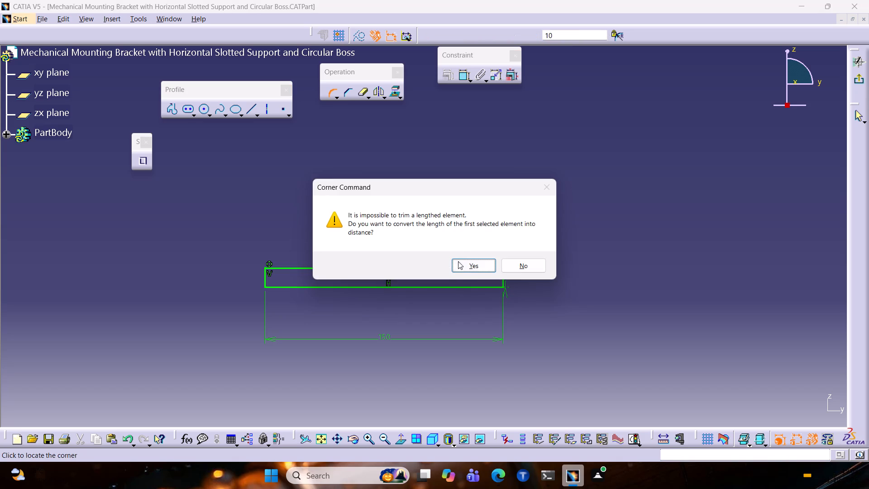
click(463, 270)
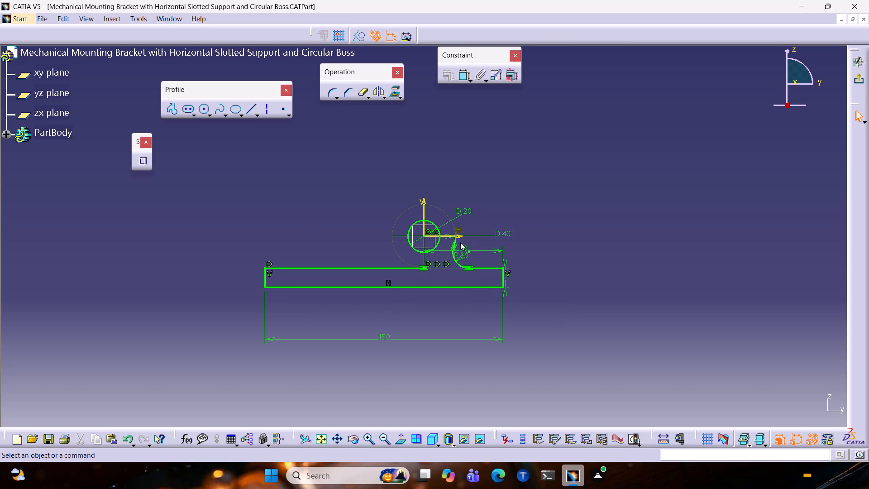
Close the trimmed 40 mm arc back into a full circle.
click(455, 242)
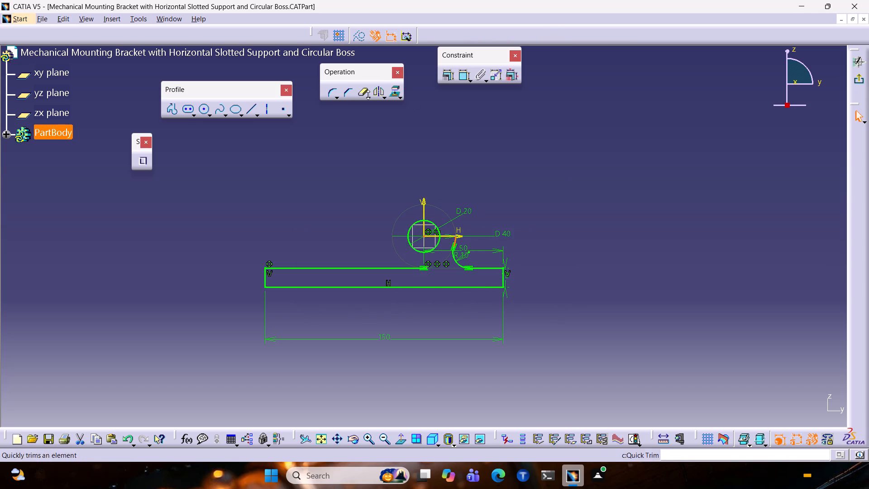
click(368, 95)
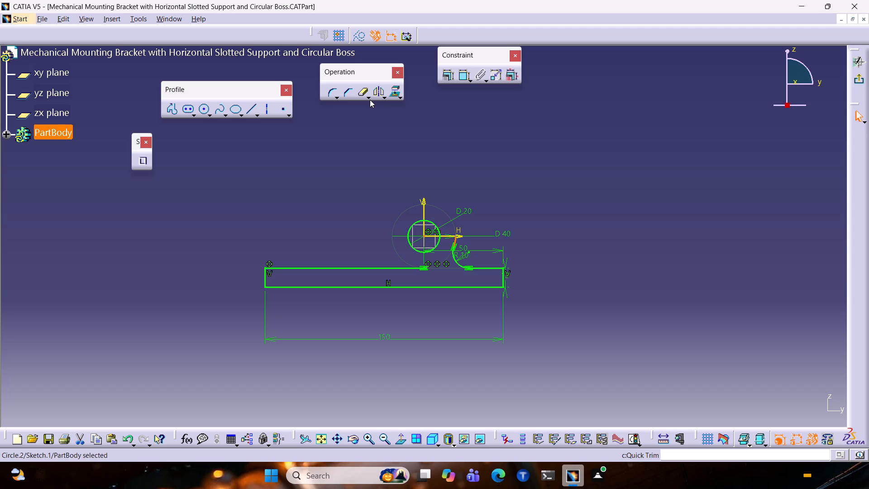
click(370, 96)
click(370, 97)
click(370, 97)
click(370, 96)
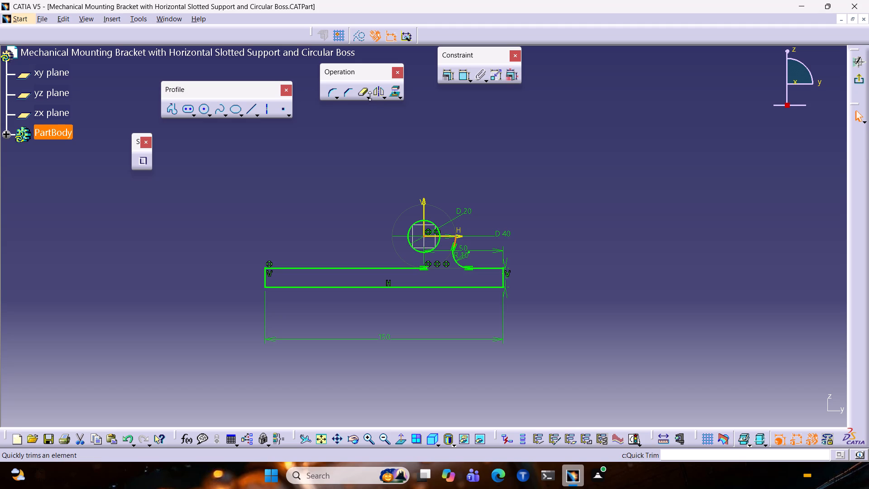
click(370, 97)
click(370, 97)
click(366, 96)
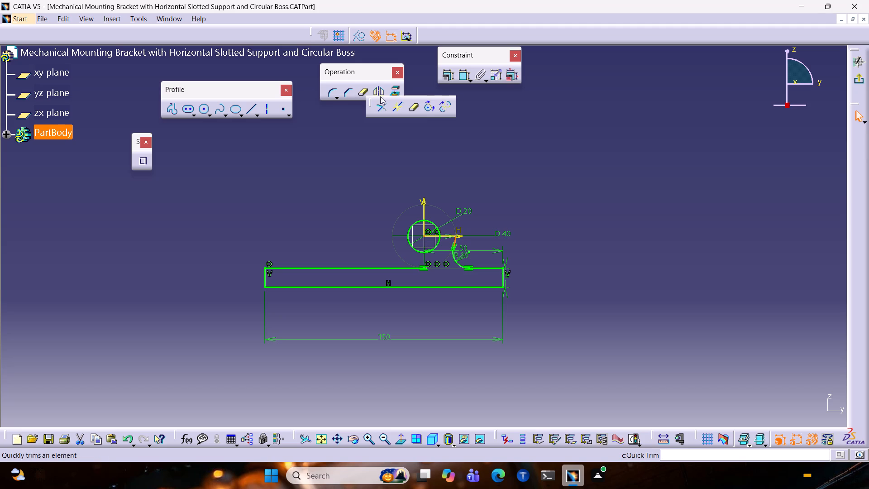
click(429, 105)
click(541, 234)
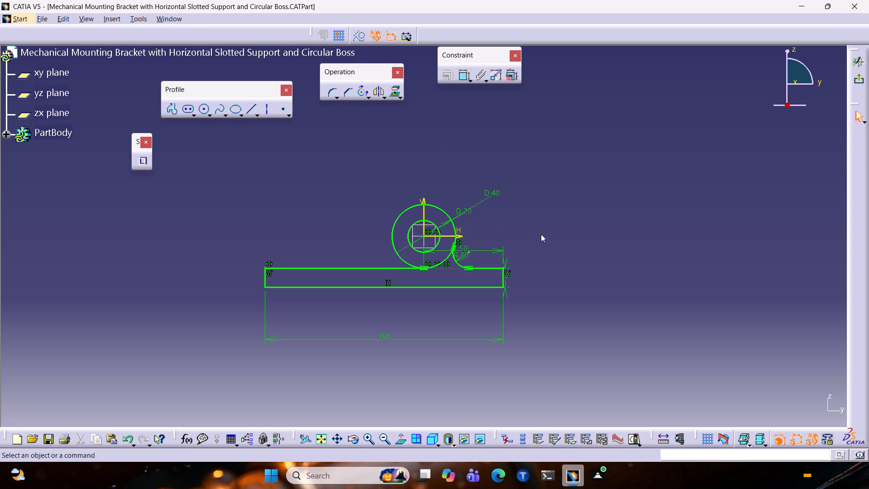
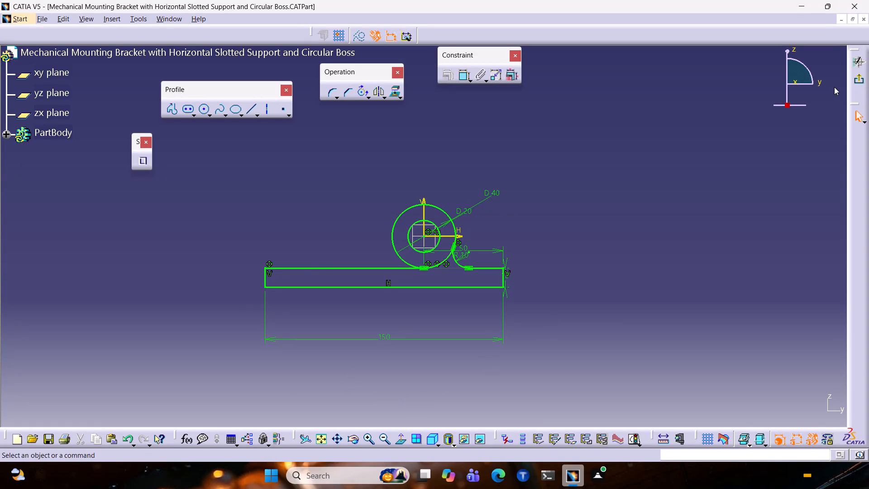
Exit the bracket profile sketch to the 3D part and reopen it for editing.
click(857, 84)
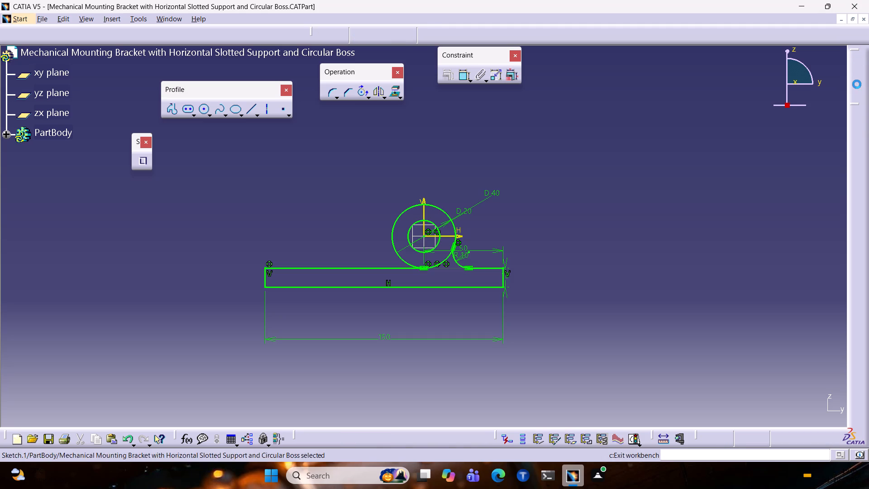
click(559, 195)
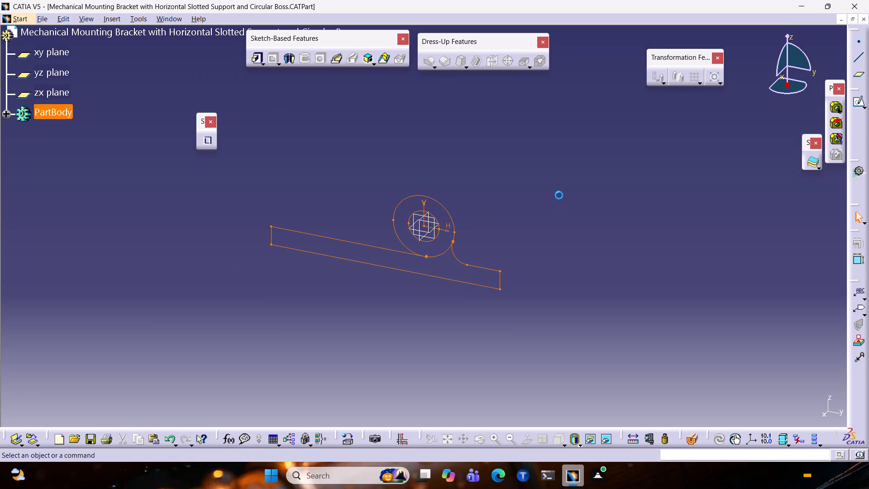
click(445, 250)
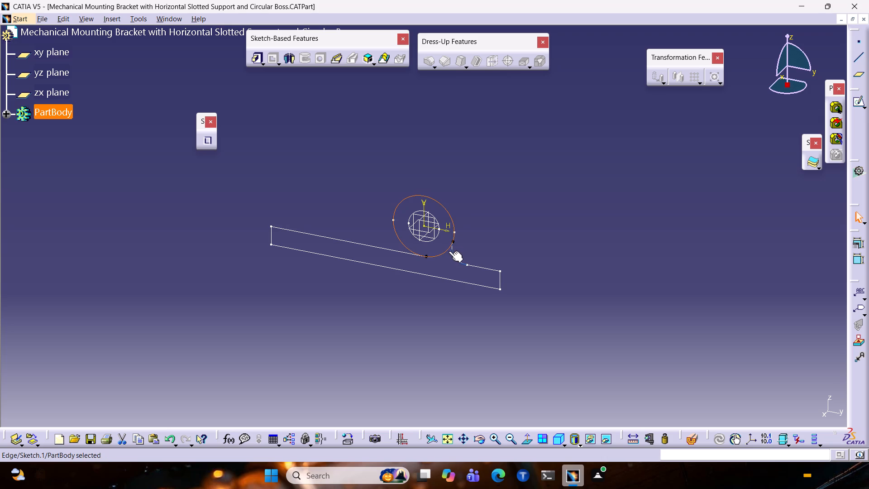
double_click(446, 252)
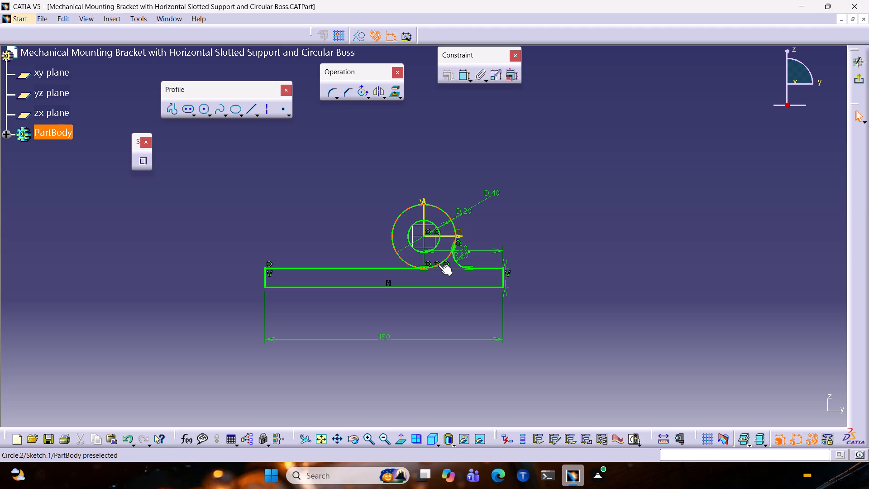
Open the definition of the 40 mm circle and close it without changes.
double_click(438, 264)
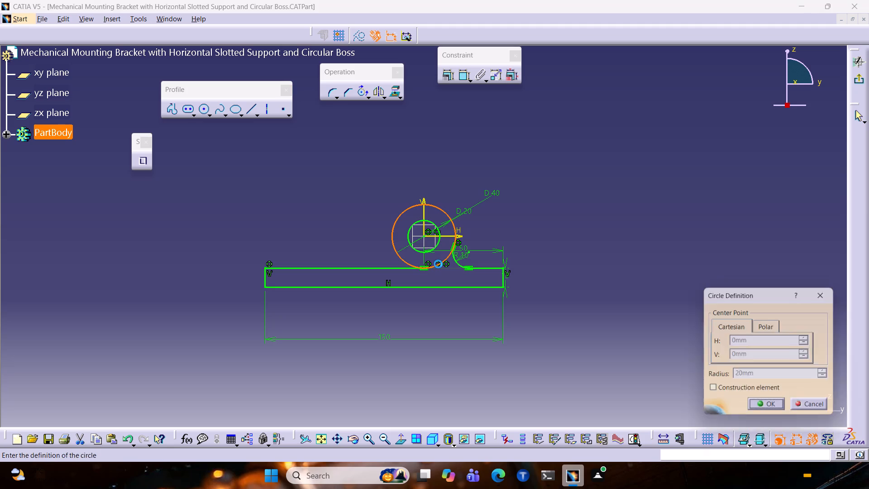
click(819, 295)
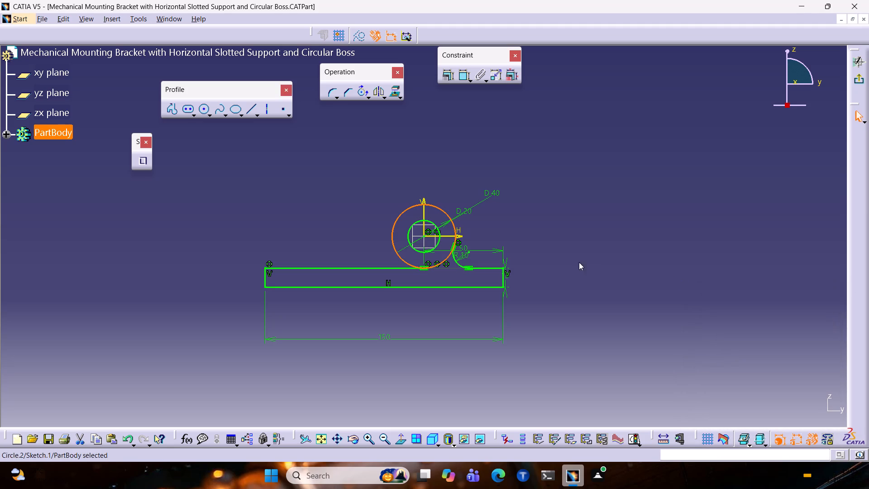
click(558, 251)
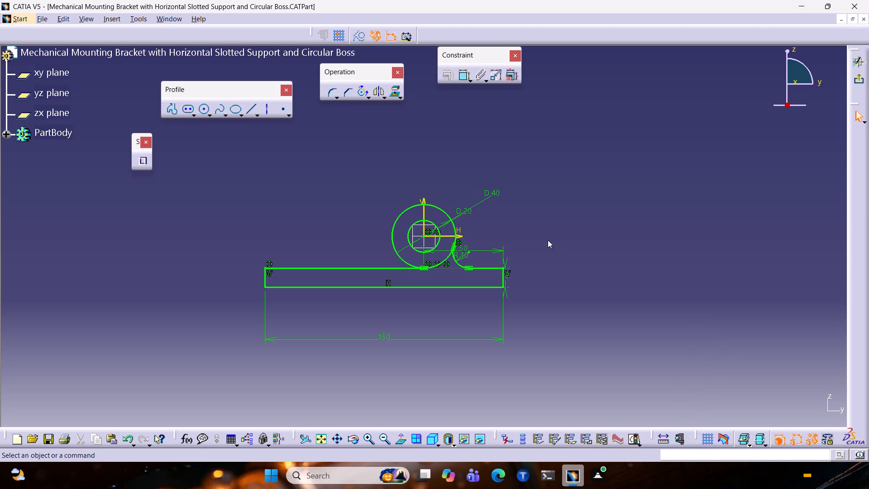
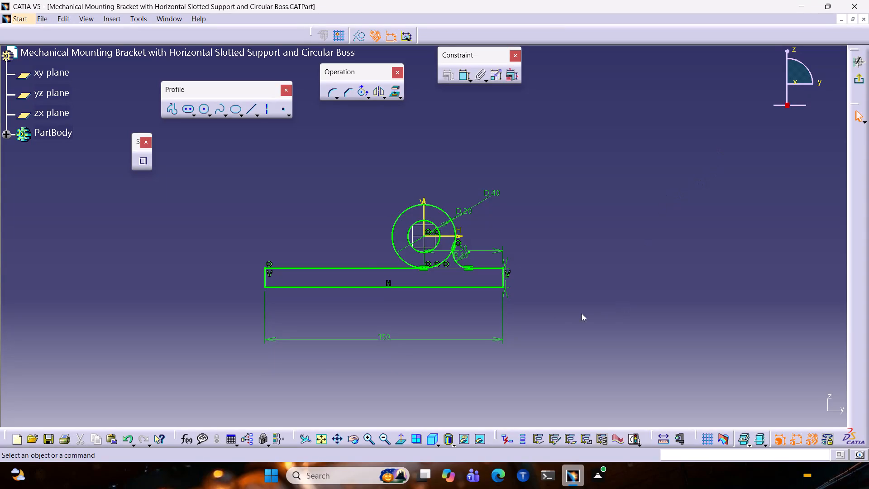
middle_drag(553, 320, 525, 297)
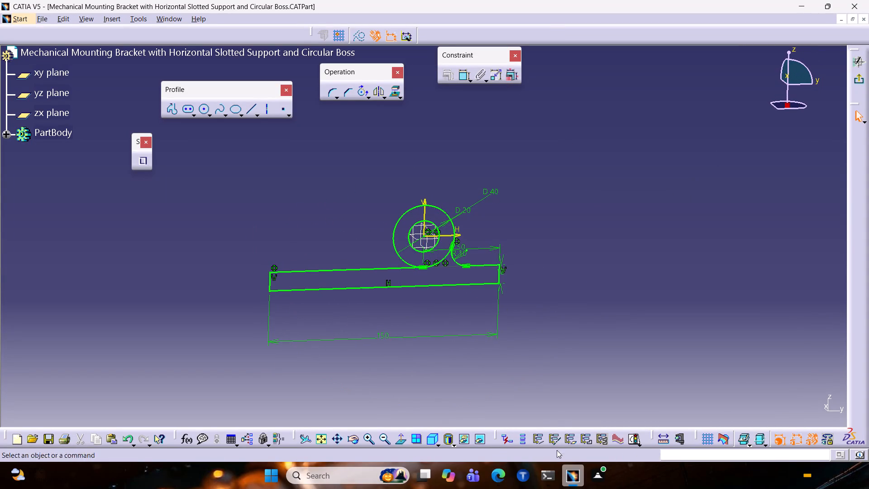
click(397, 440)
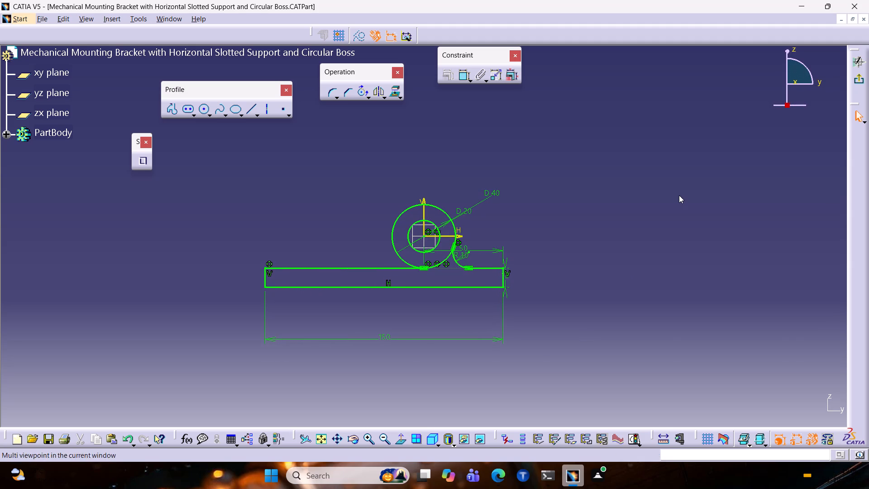
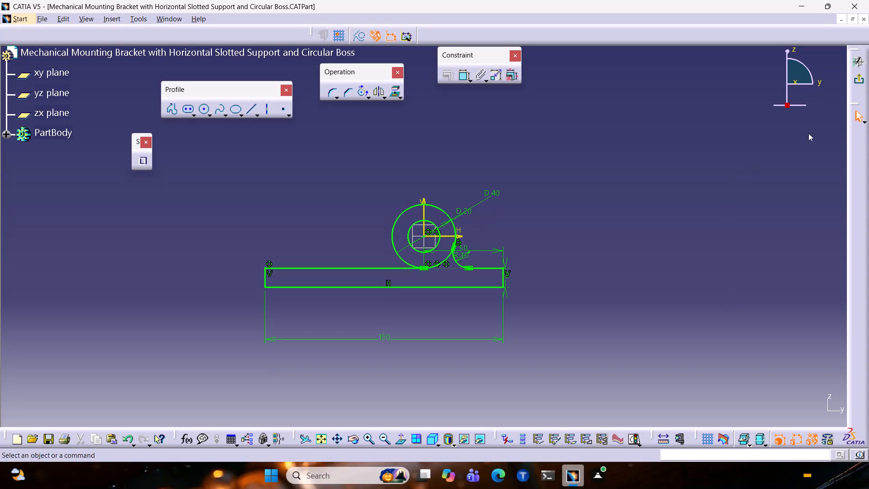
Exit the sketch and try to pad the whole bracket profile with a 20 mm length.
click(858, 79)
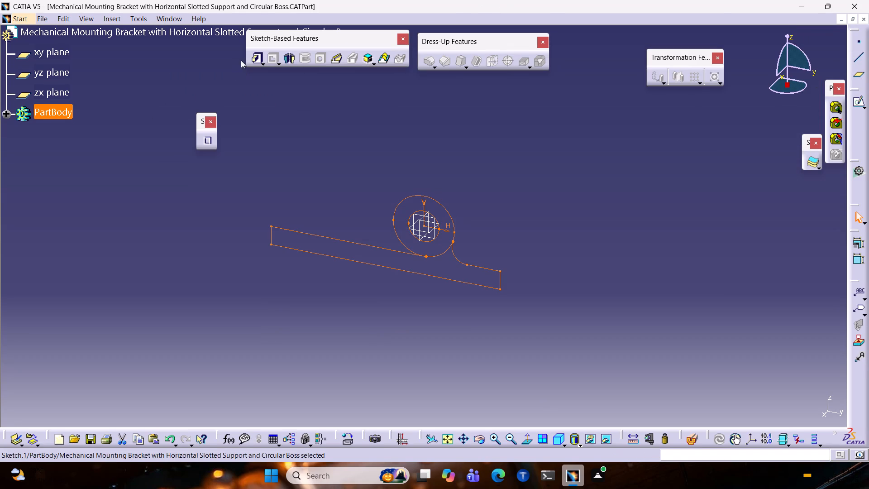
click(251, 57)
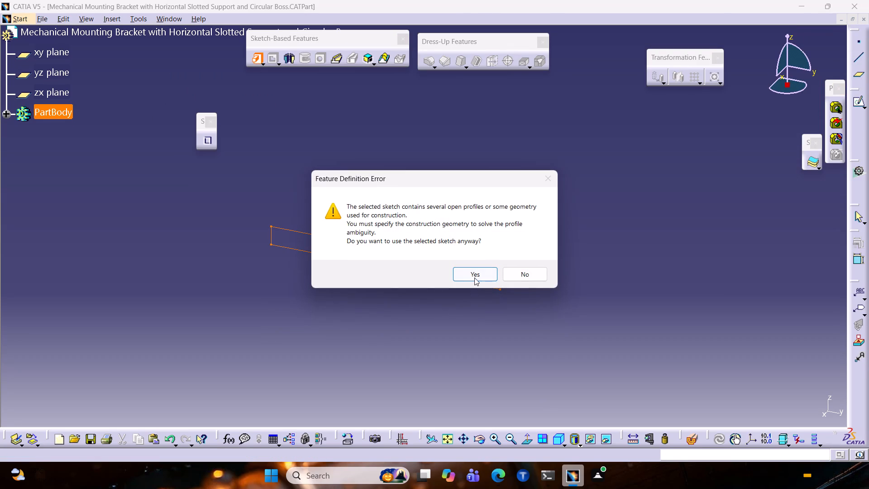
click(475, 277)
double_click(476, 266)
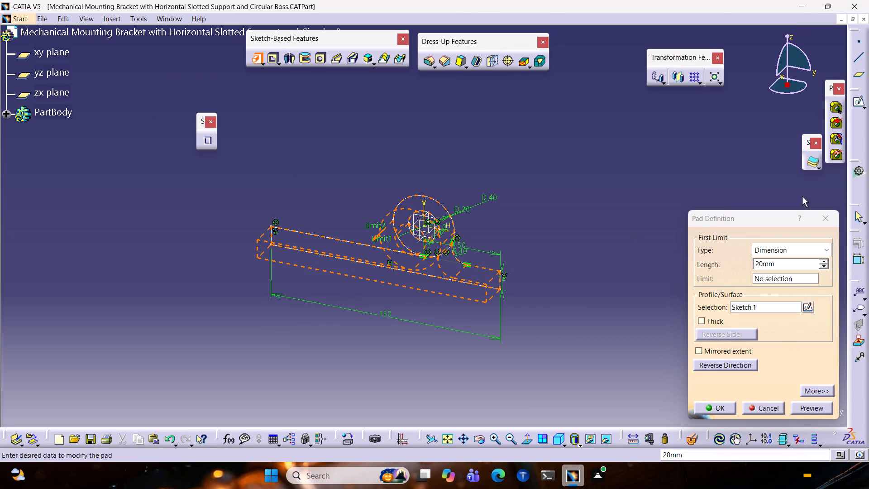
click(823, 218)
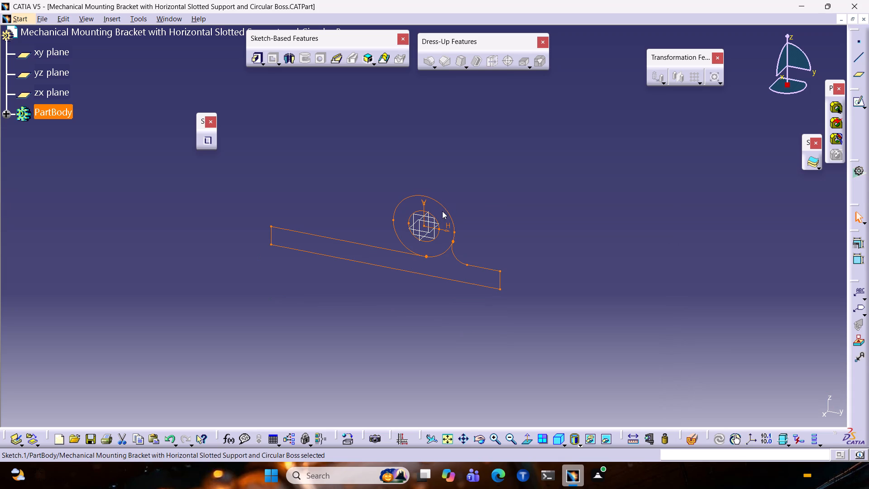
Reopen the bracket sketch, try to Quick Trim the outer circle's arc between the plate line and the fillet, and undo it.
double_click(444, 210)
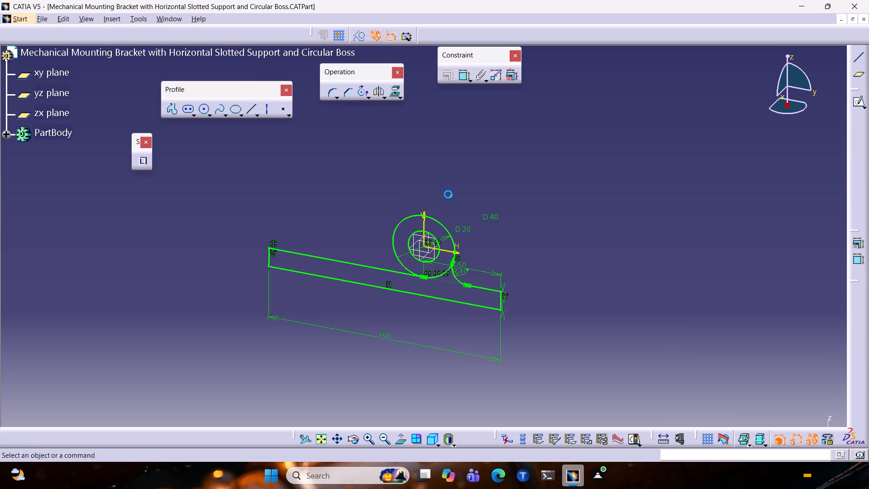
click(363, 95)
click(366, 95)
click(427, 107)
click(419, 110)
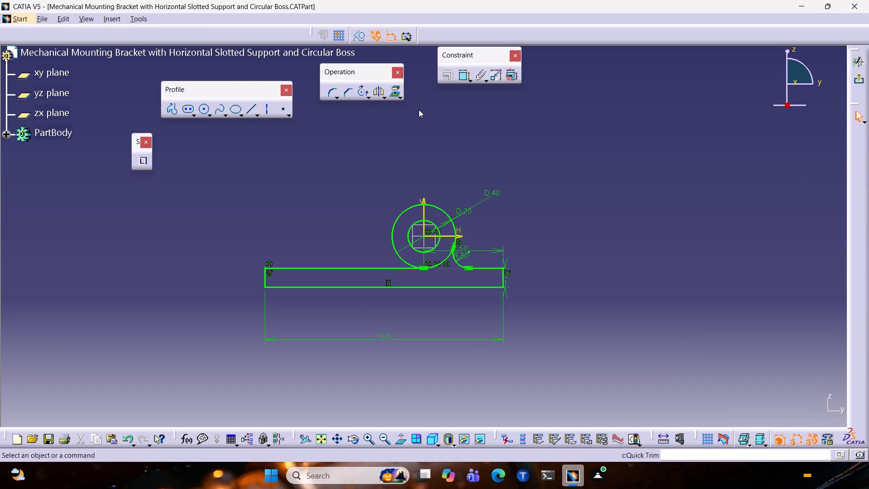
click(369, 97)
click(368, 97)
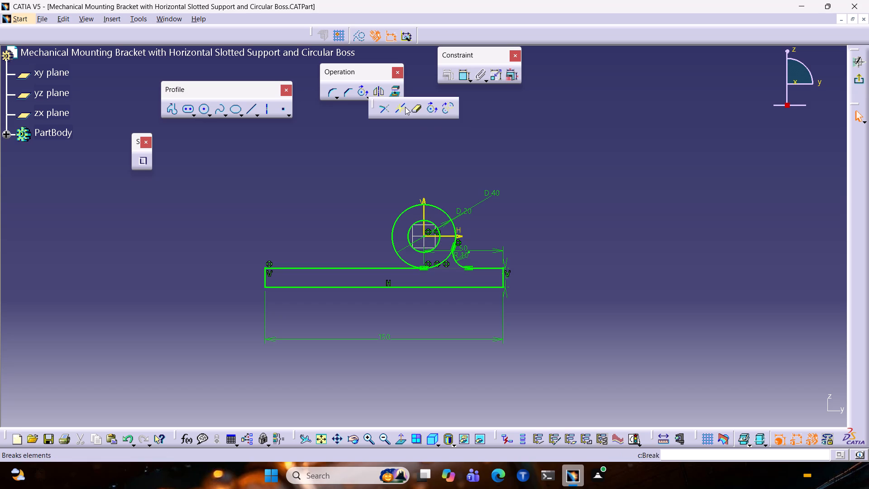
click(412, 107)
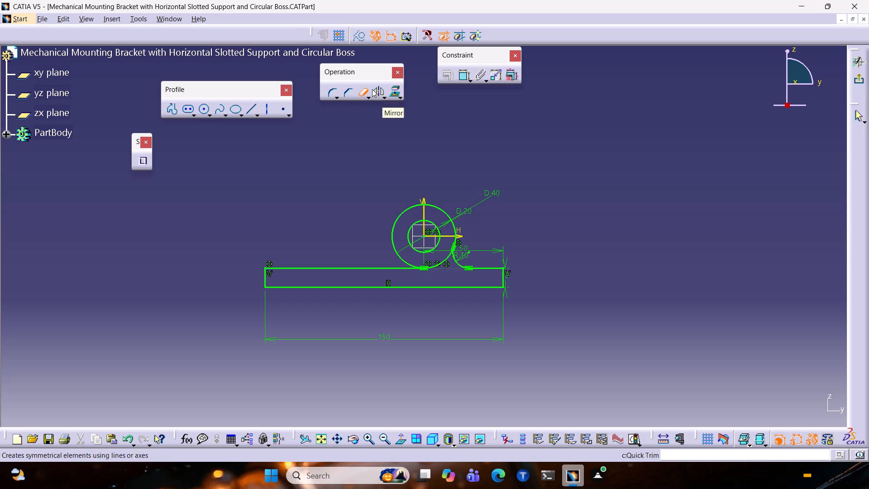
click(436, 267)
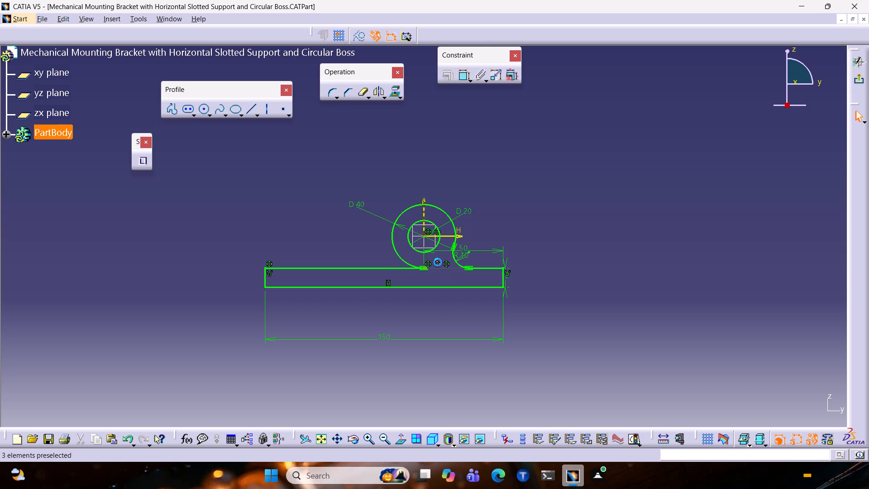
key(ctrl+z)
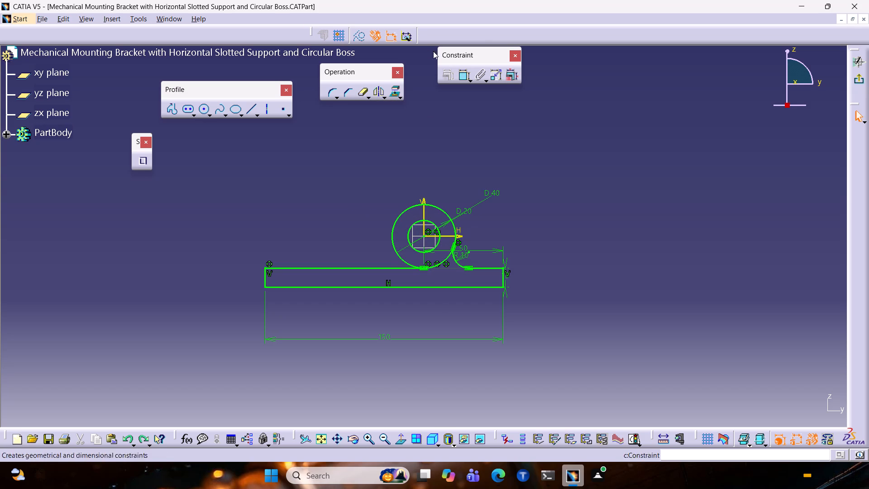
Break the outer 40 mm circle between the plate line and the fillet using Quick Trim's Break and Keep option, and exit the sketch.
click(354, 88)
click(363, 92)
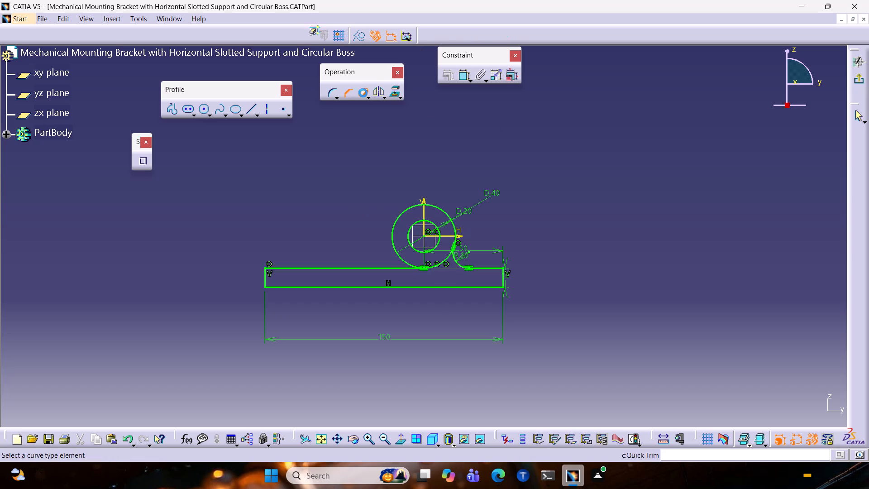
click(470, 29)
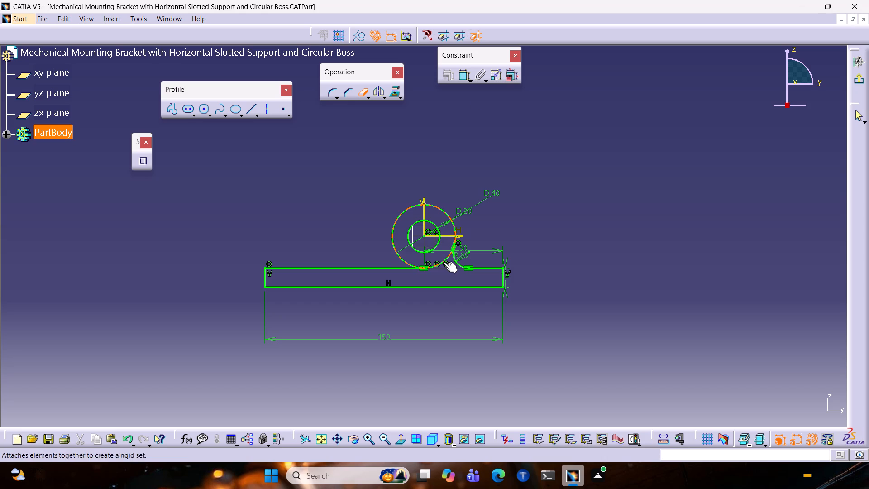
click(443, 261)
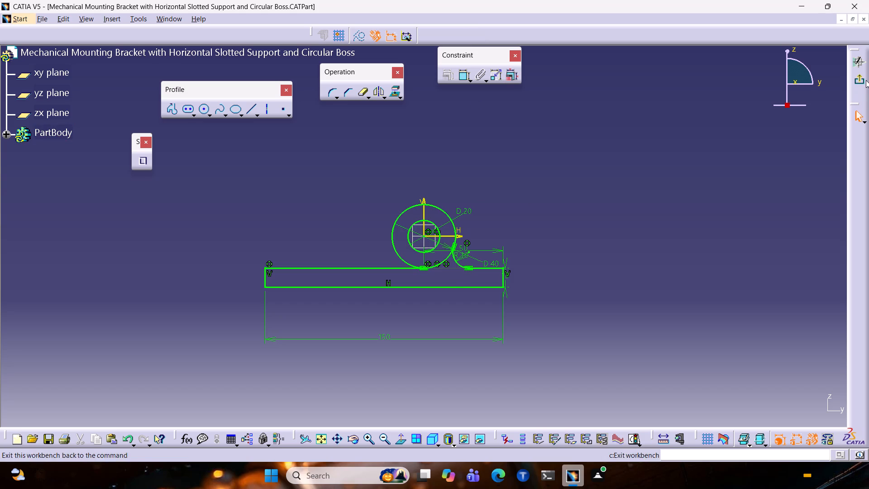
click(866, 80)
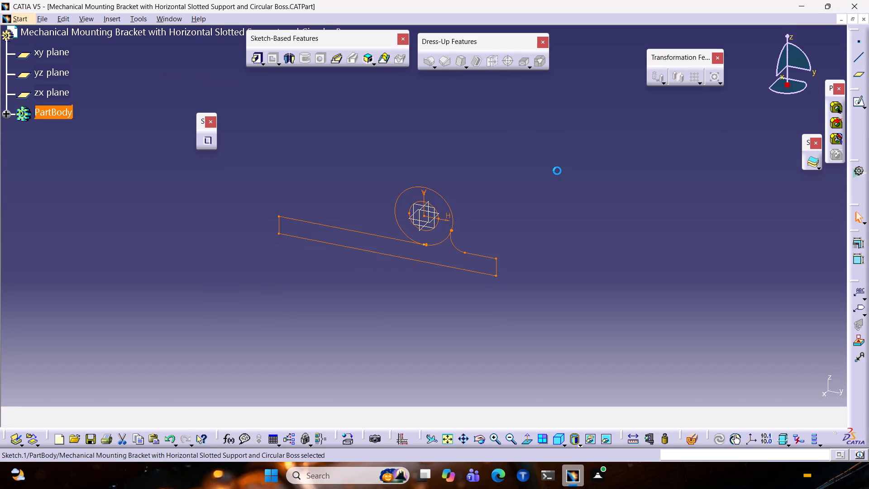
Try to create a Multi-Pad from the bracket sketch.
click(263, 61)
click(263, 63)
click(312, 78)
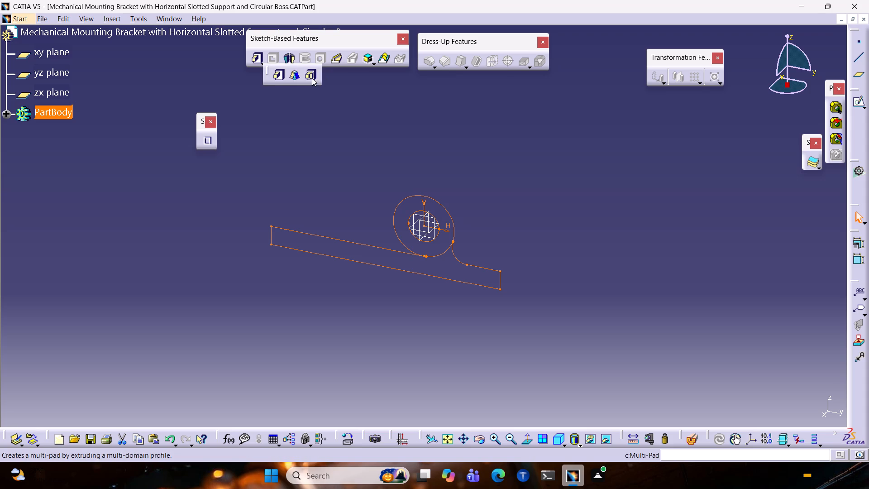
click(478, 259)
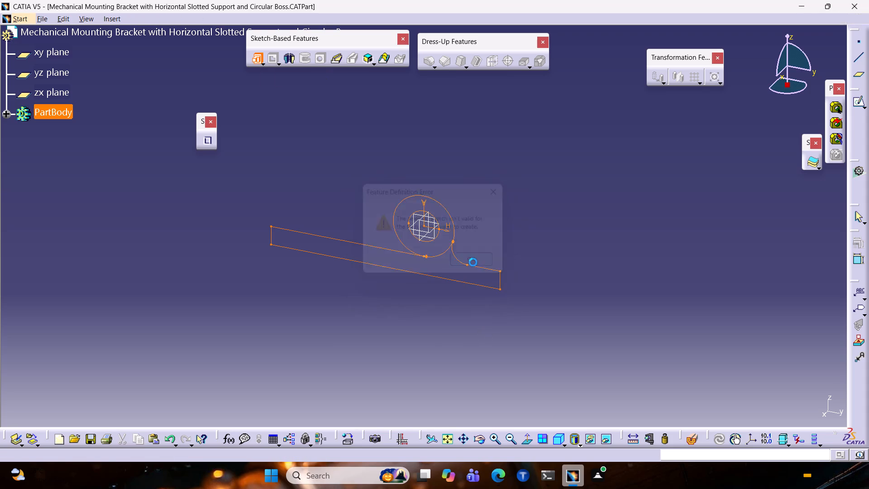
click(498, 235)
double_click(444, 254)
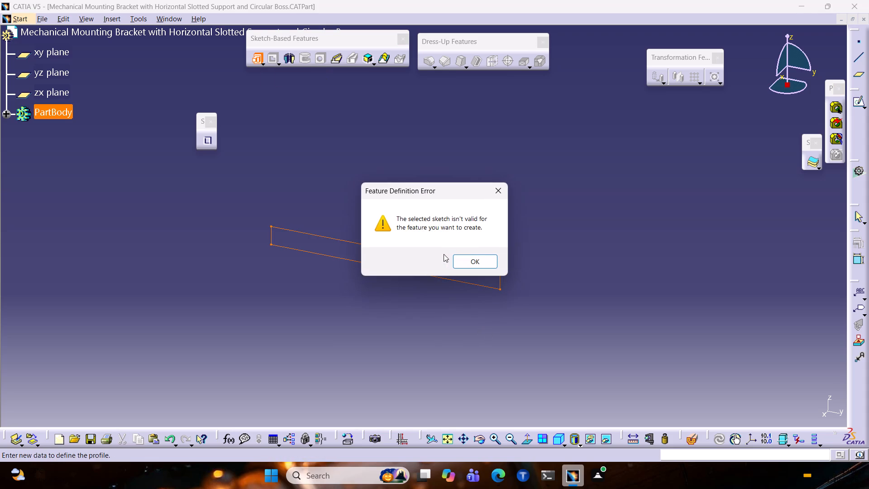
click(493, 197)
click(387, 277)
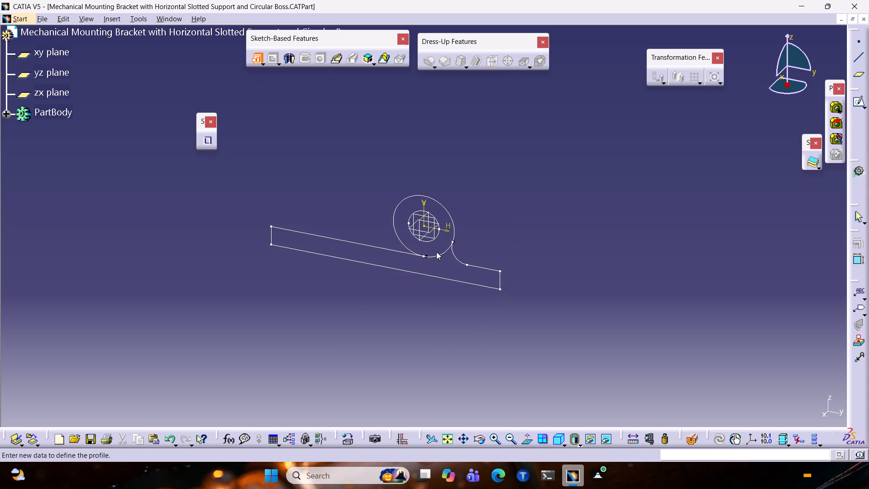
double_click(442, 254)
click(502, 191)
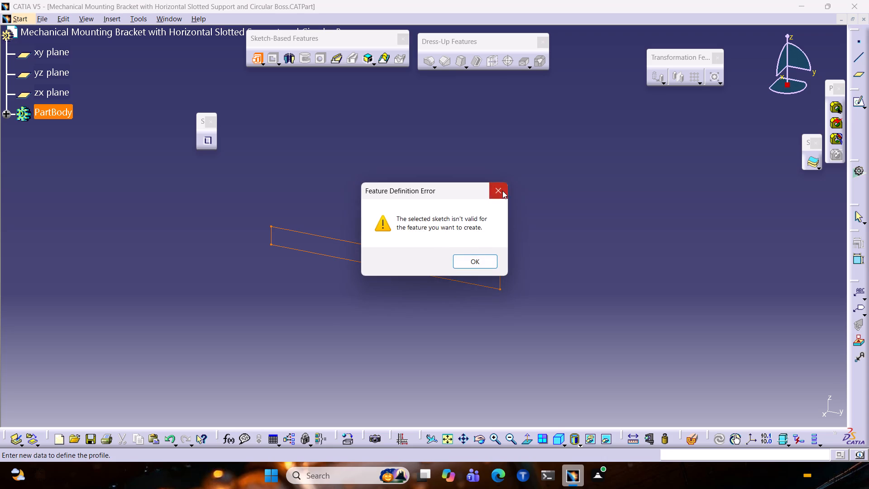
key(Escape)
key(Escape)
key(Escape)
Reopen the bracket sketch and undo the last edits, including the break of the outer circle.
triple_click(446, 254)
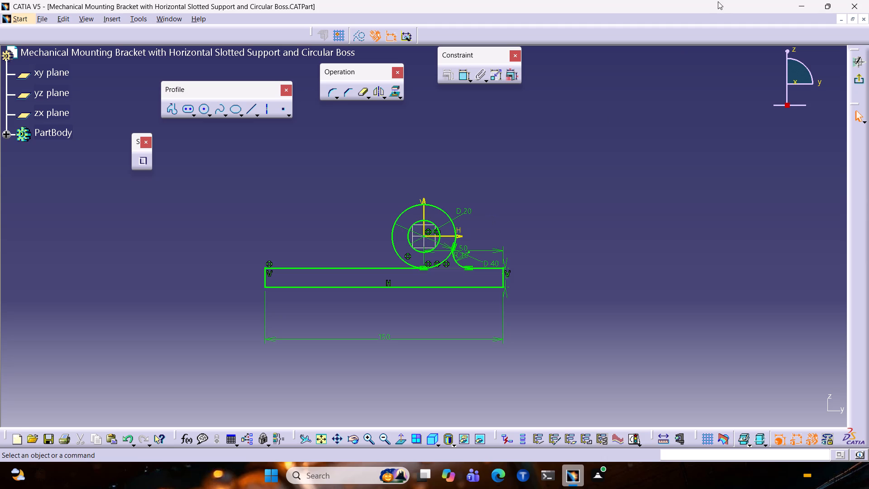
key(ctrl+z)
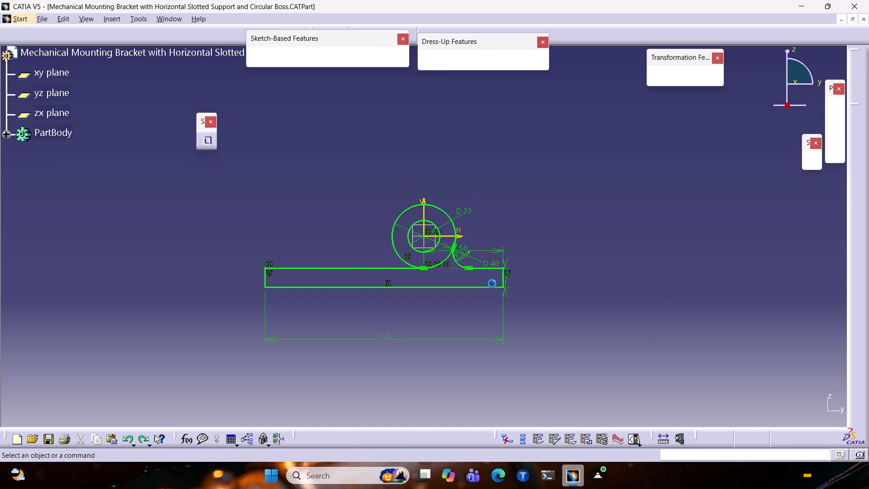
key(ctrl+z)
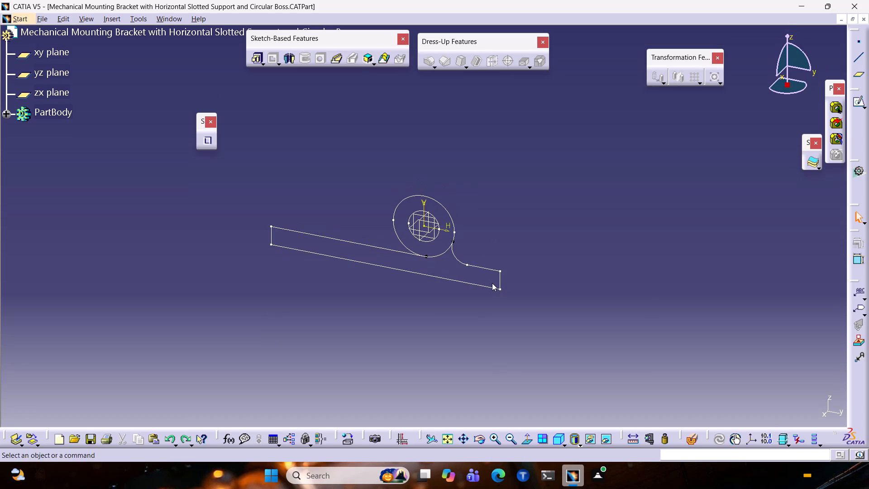
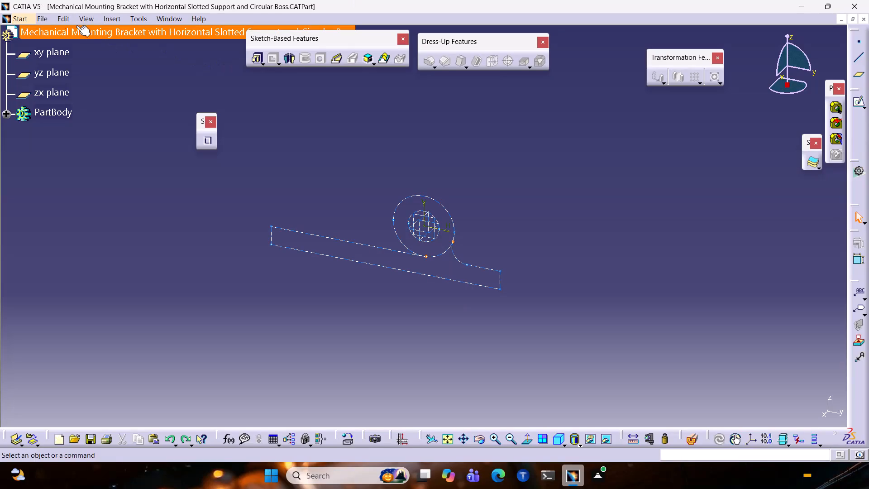
Open the existing part fig 60 from the Documents folder as a reference.
click(44, 19)
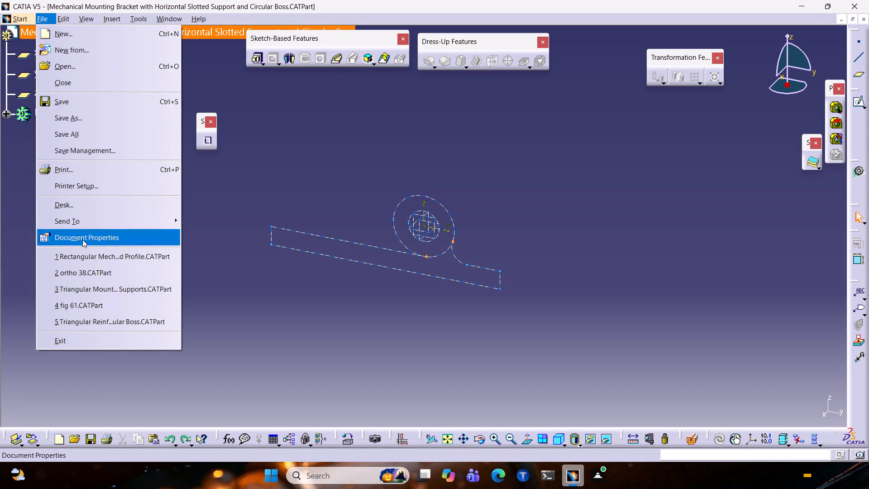
click(71, 71)
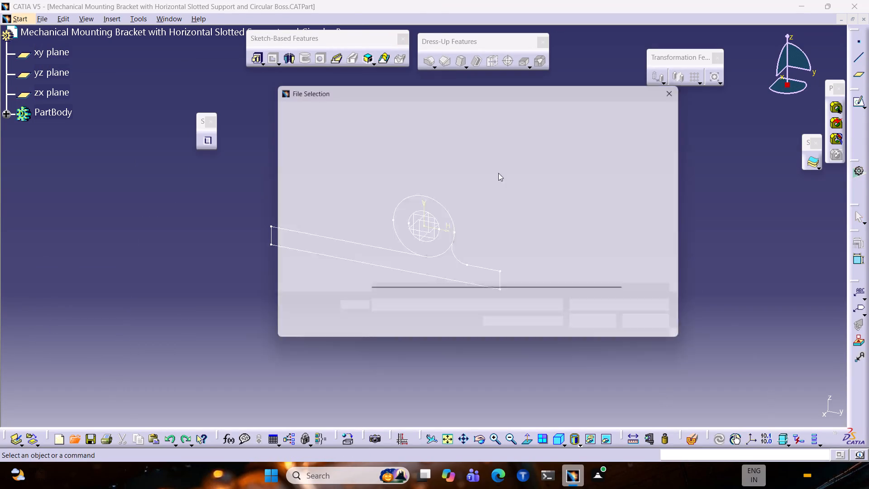
scroll(472, 245, down, 8)
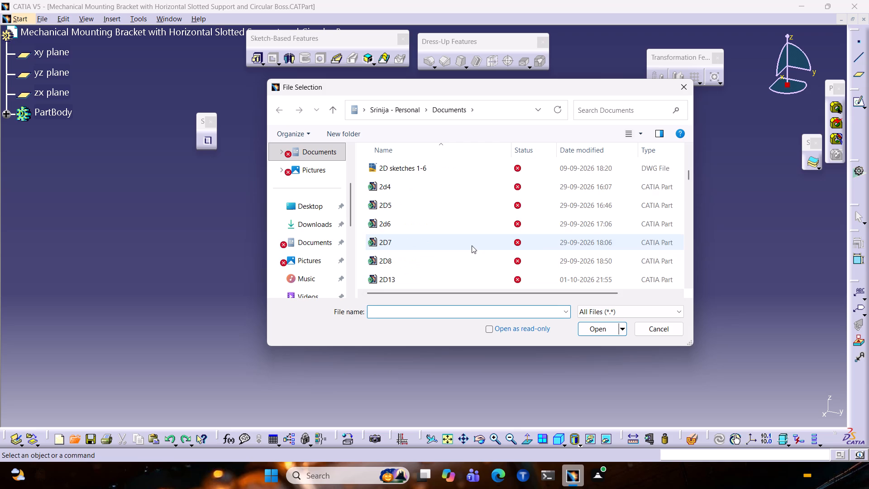
scroll(472, 245, down, 14)
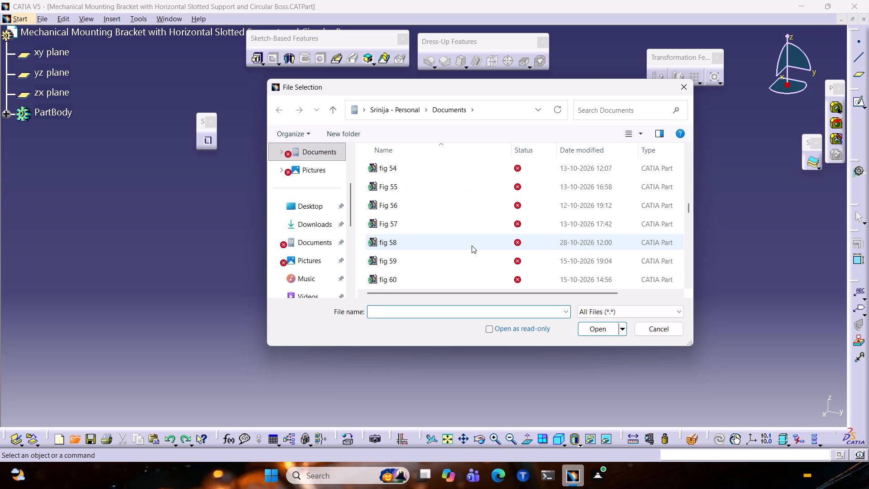
scroll(472, 245, down, 1)
click(449, 226)
click(597, 326)
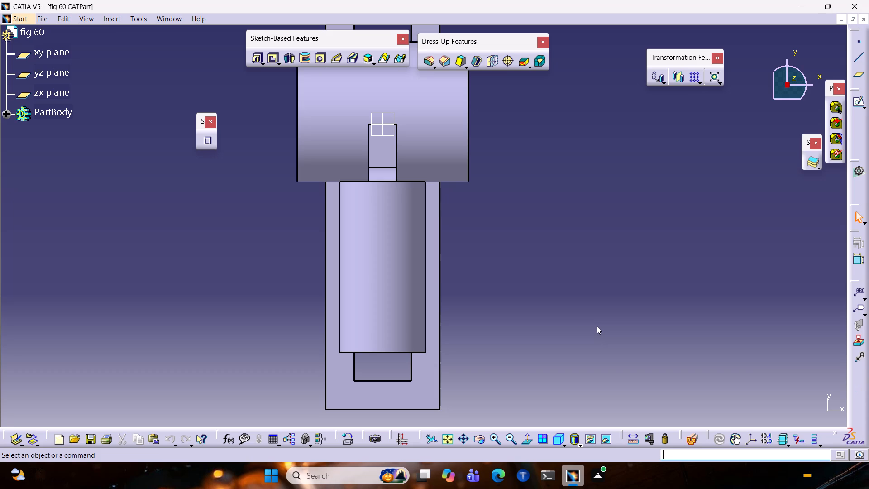
Examine the fig 60 model and its Multi-Pad profile sketch, Sketch.1, then leave the sketch.
middle_drag(506, 332, 224, 213)
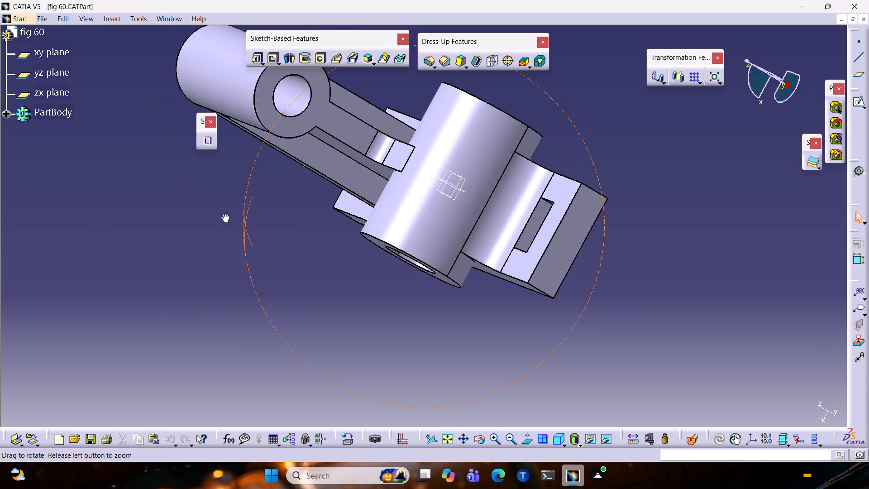
middle_drag(224, 213, 517, 100)
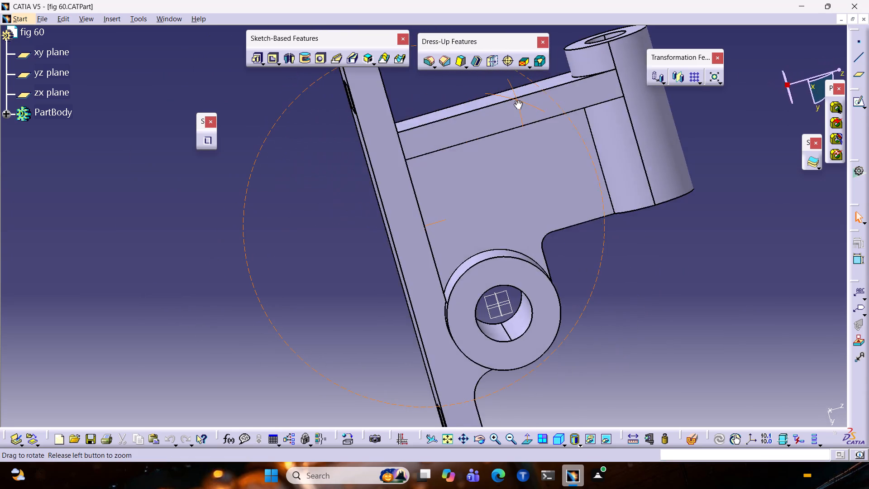
middle_drag(517, 100, 406, 205)
click(7, 115)
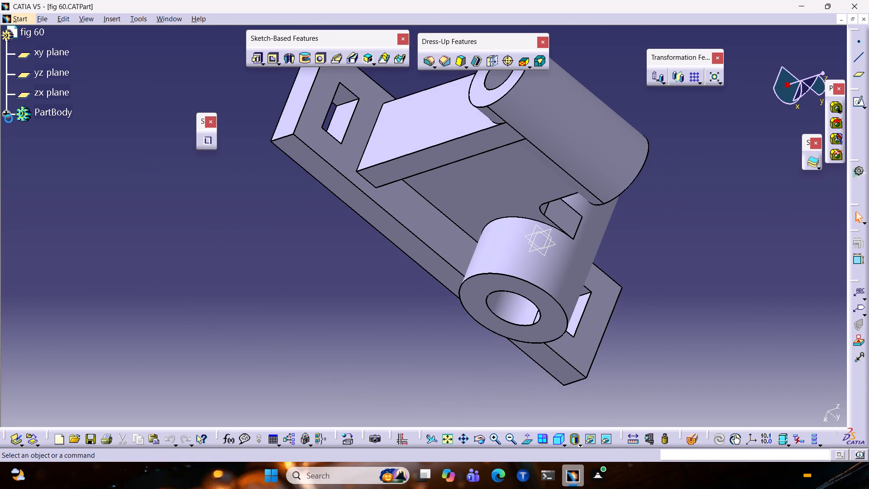
double_click(78, 157)
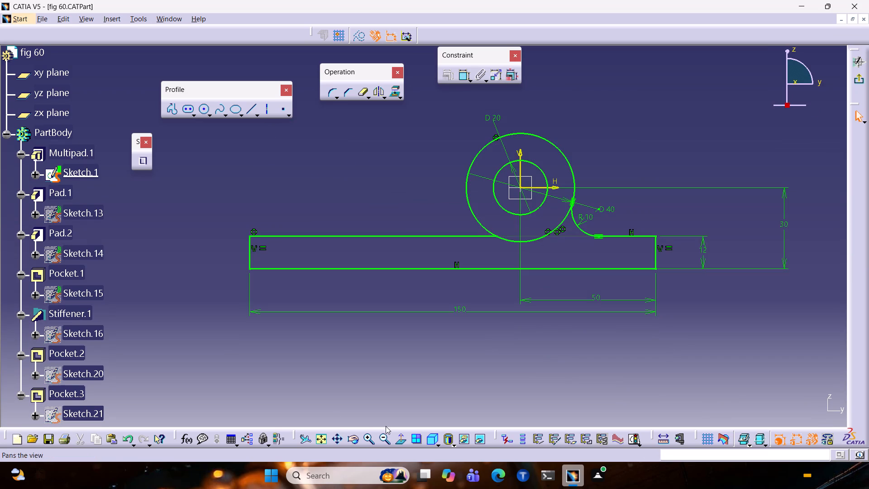
click(437, 446)
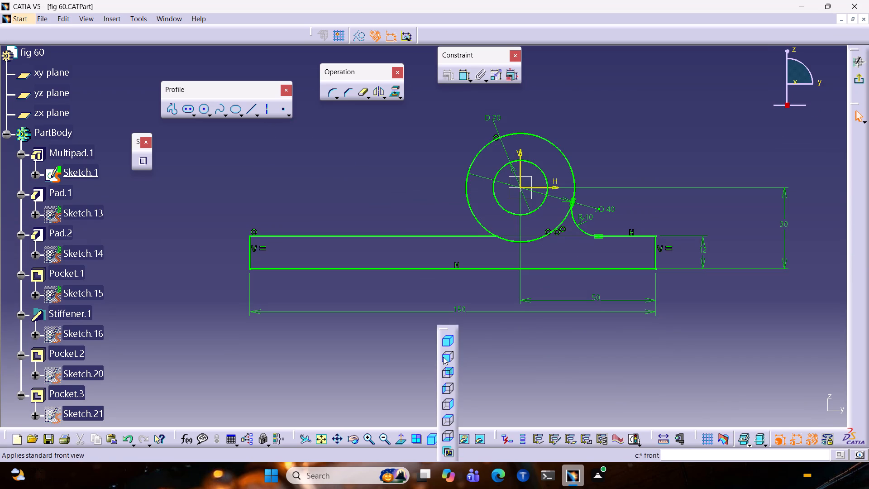
click(444, 356)
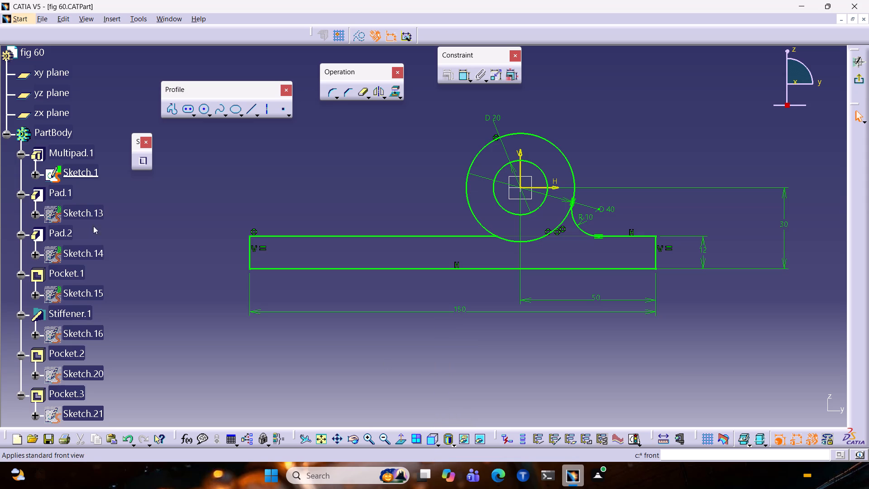
double_click(62, 151)
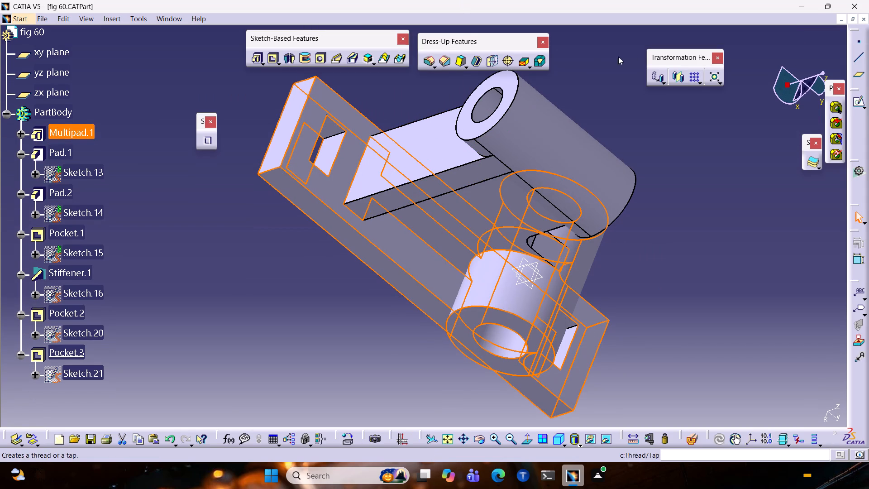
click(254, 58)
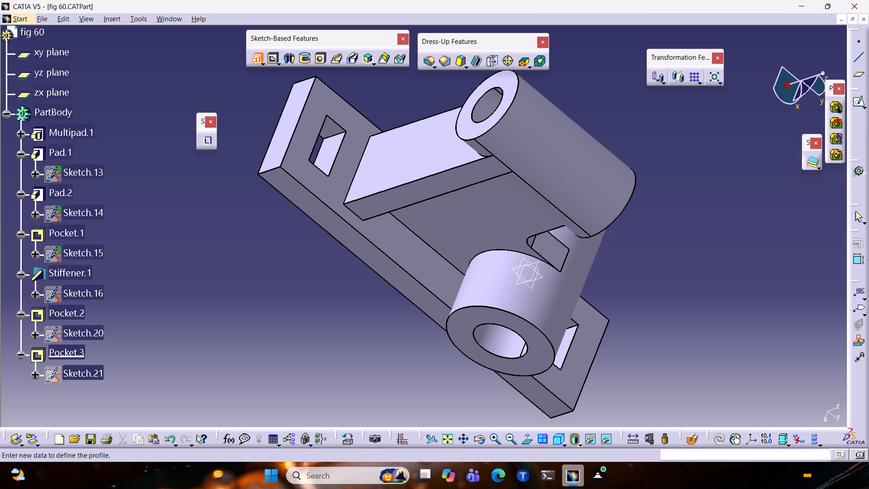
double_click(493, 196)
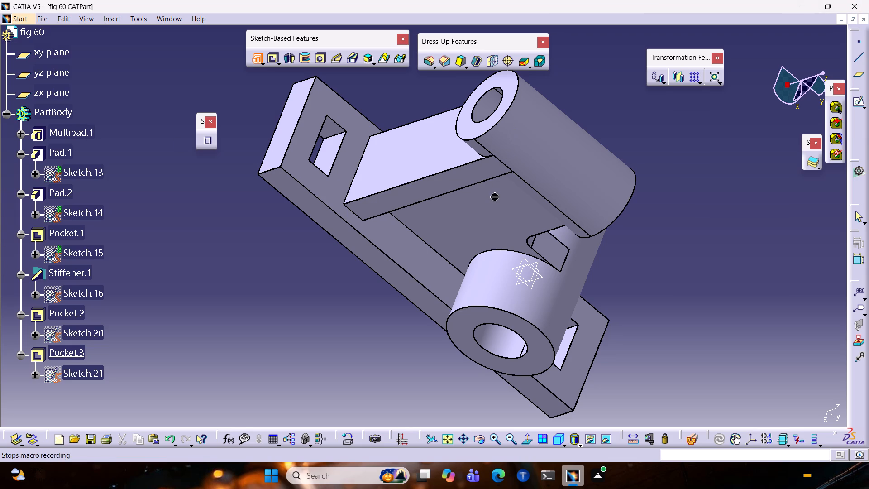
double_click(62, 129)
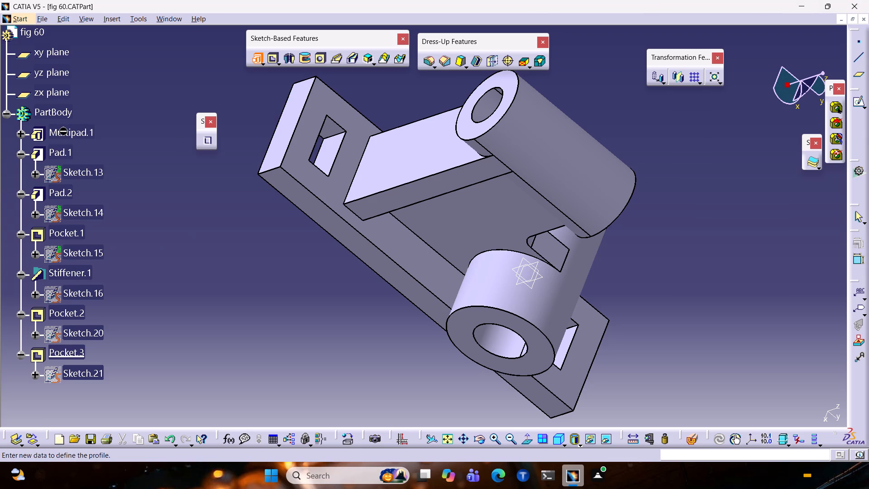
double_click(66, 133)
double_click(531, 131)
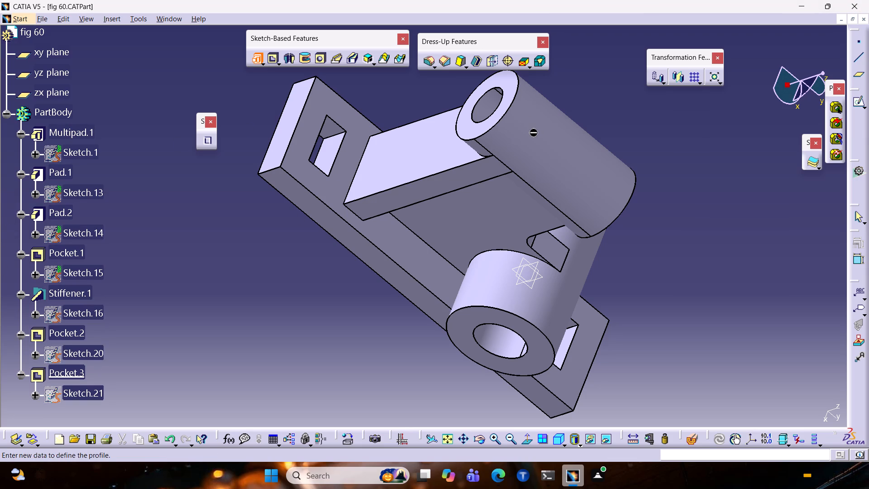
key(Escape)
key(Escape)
Examine the extrusion domains and both limits in fig 60's Multi-Pad definition, and close it without changes.
double_click(512, 317)
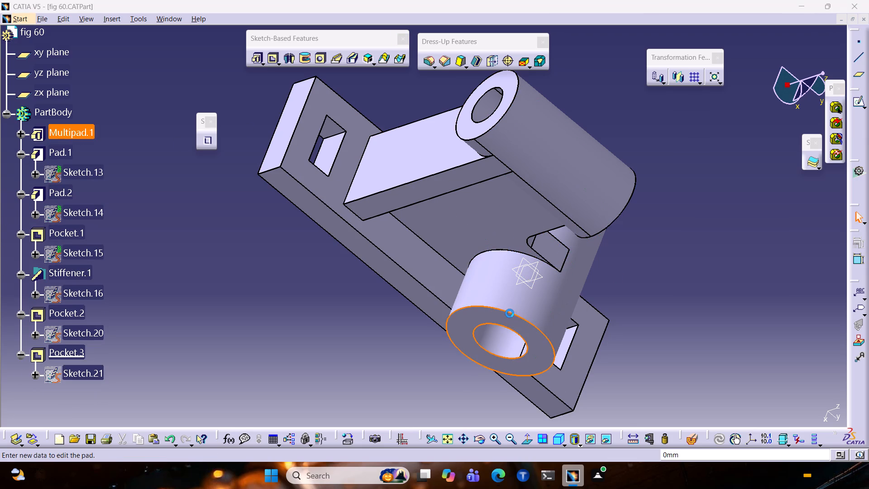
click(749, 300)
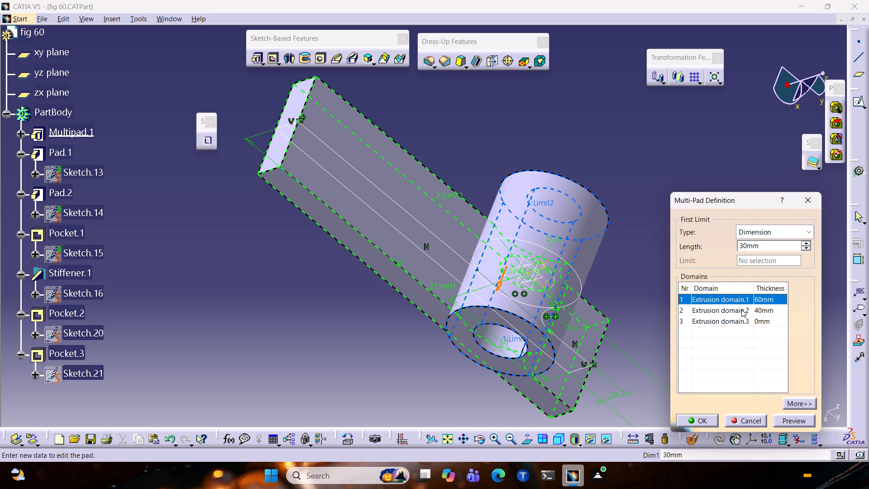
click(741, 309)
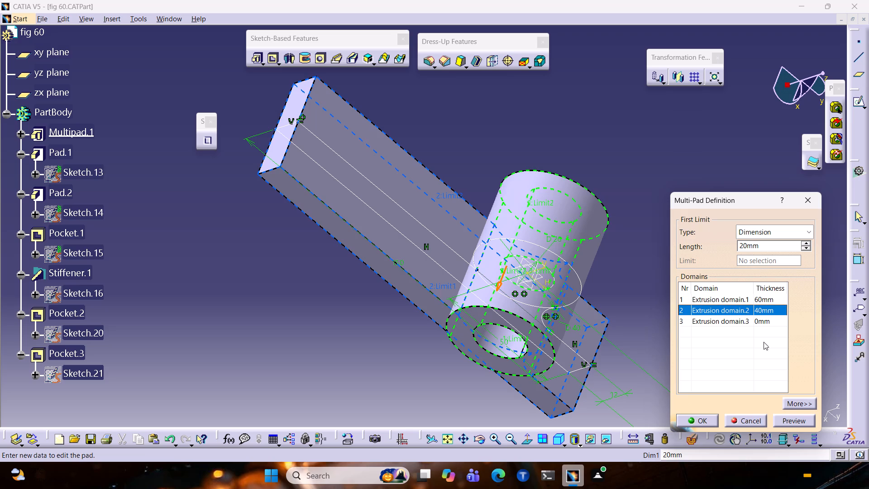
click(817, 405)
click(808, 404)
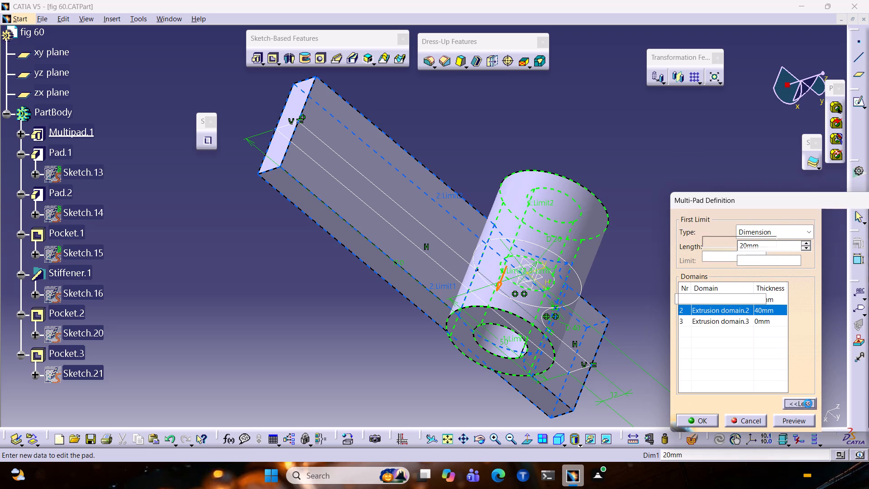
click(681, 324)
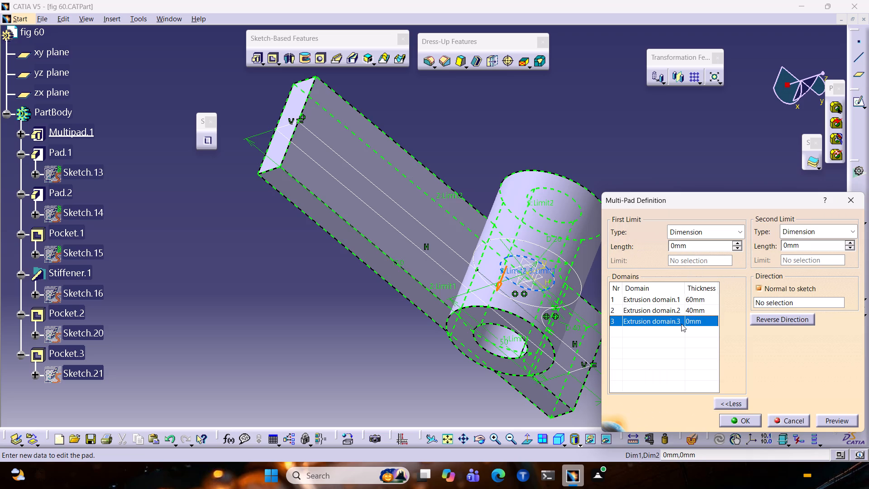
click(862, 211)
click(859, 204)
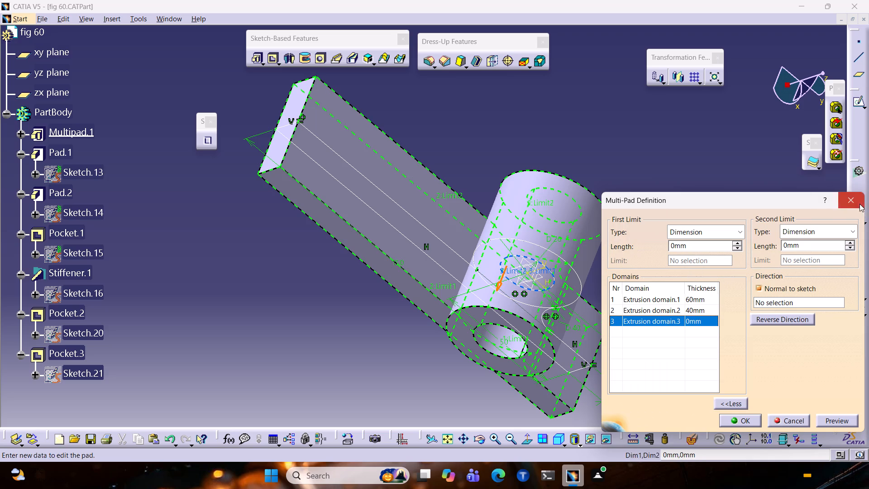
click(691, 333)
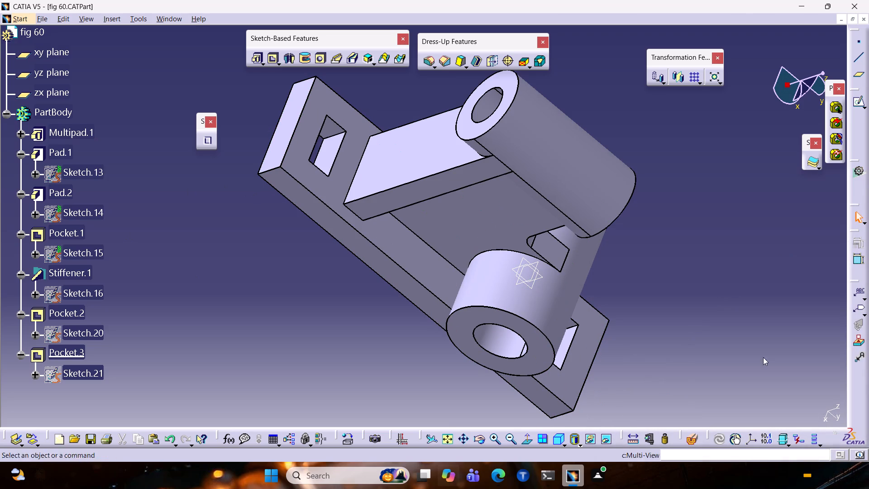
Return to the mounting bracket part, reopen its sketch and delete the outer 40 mm circle.
click(840, 22)
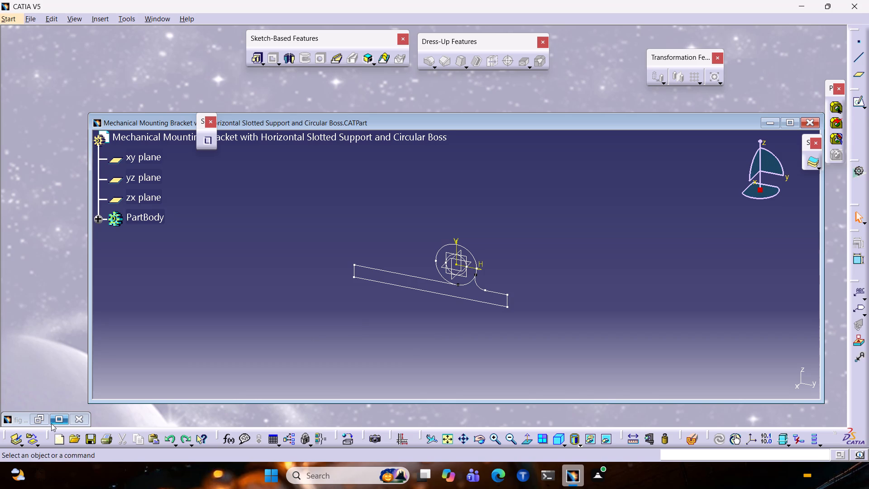
click(794, 123)
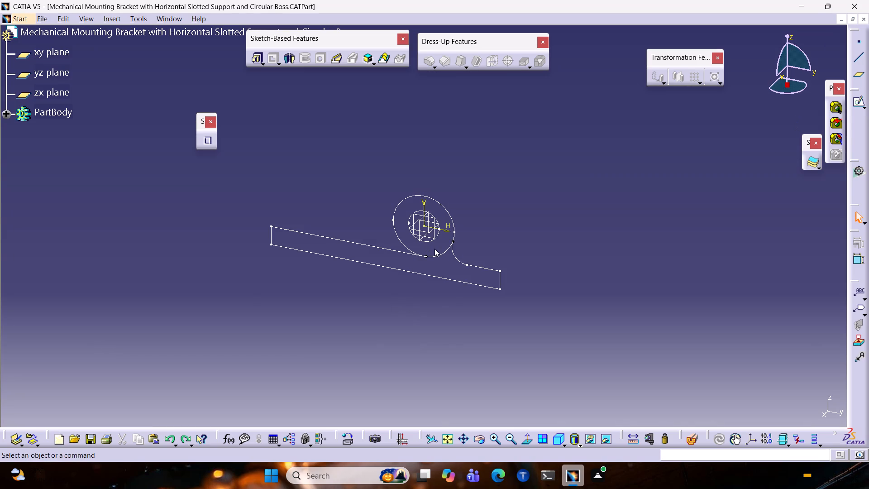
ctrl+middle_drag(445, 264, 493, 232)
double_click(471, 266)
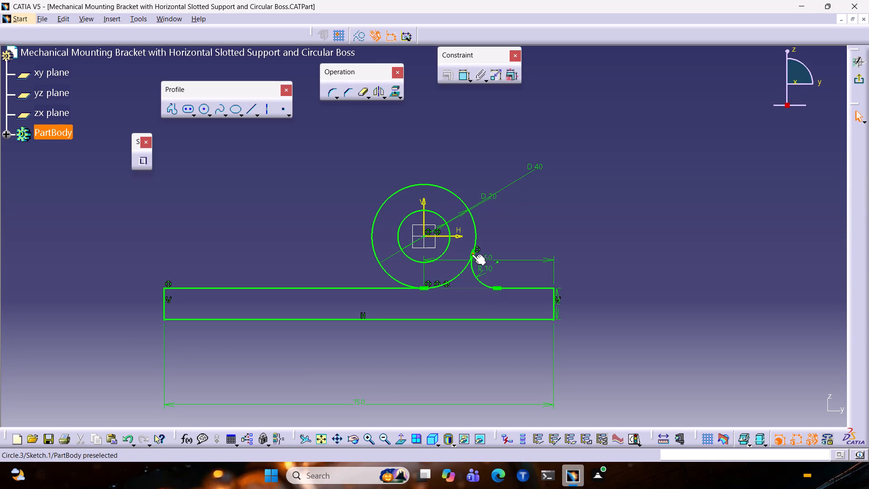
click(465, 268)
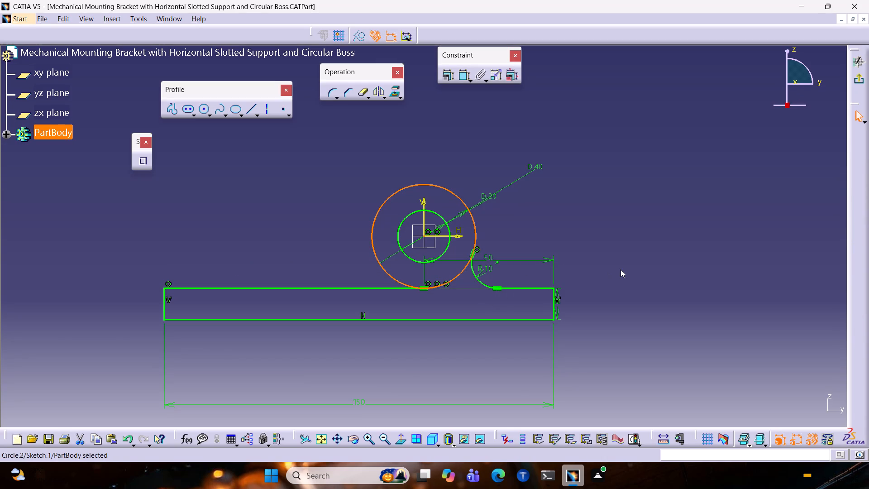
key(Delete)
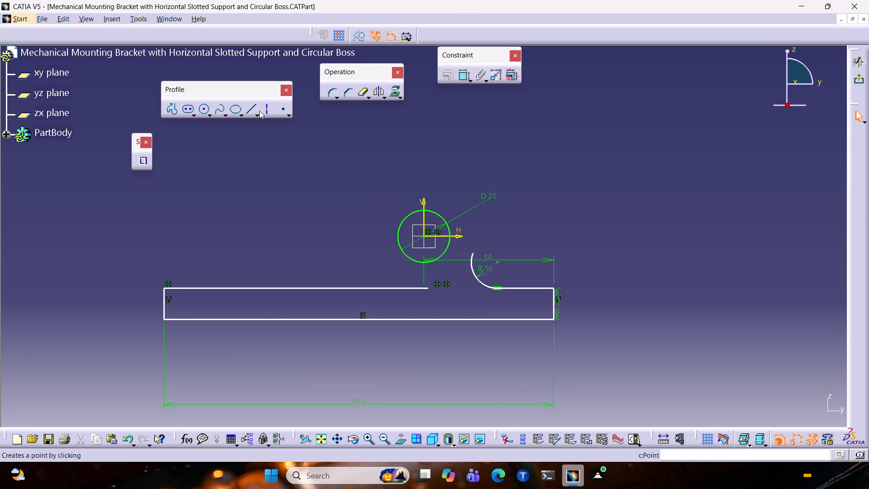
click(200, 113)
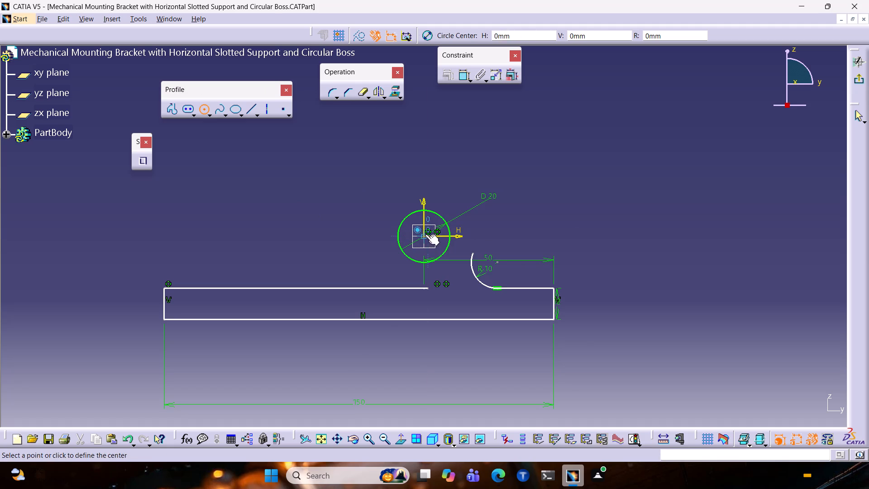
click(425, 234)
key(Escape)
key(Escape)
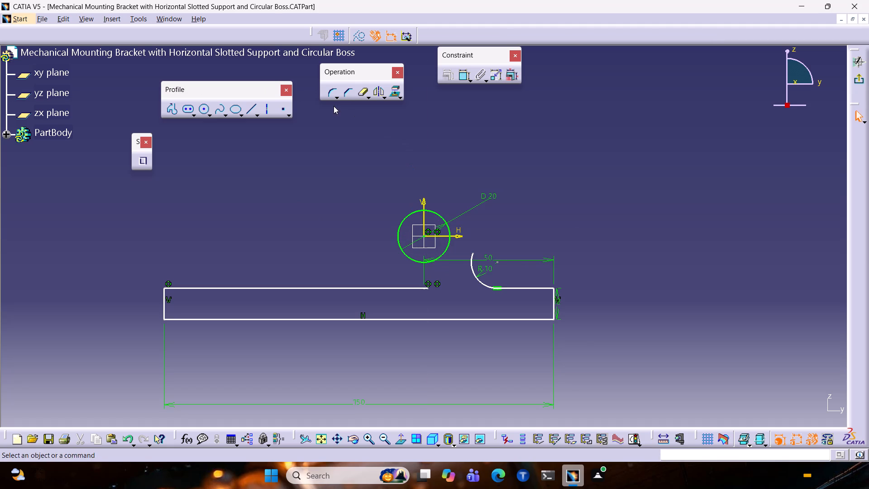
Draw a new outer circle centred on the sketch origin, reaching down to the plate's upper line.
click(202, 108)
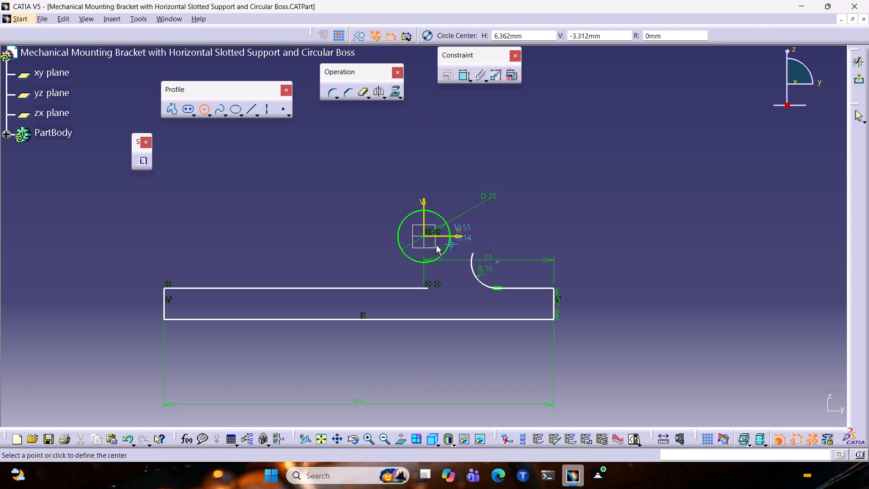
click(423, 235)
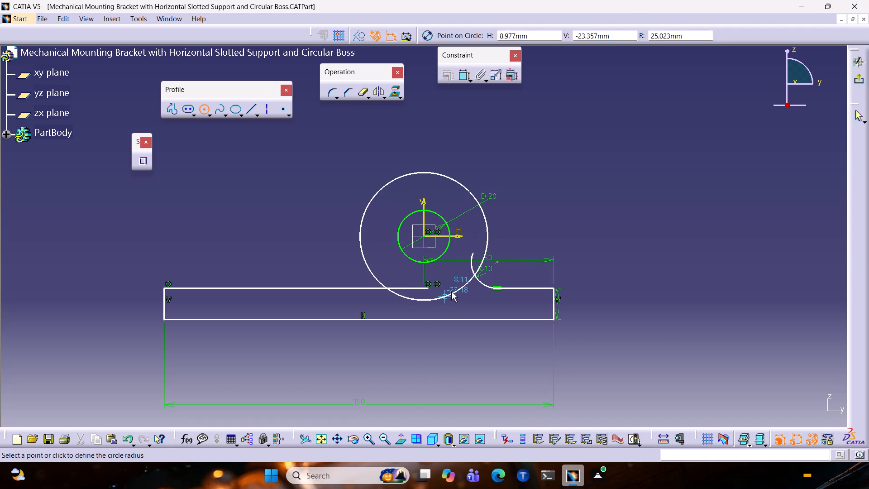
click(447, 284)
key(Escape)
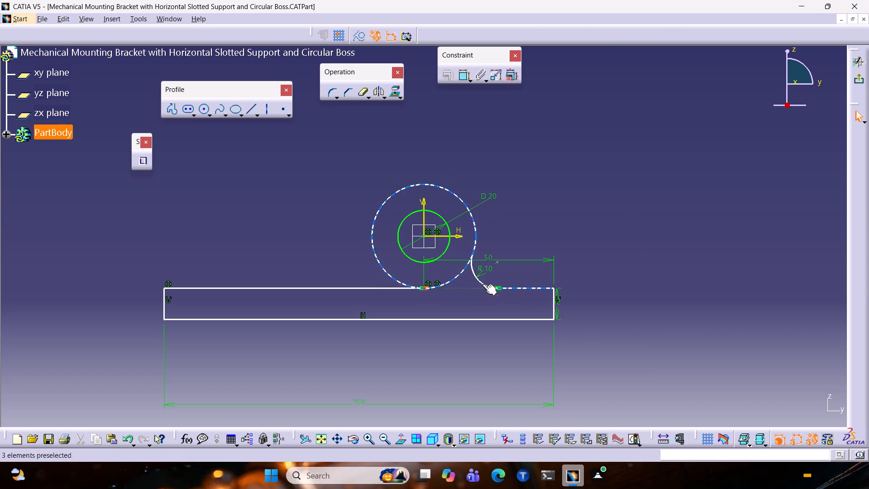
Constrain the outer circle and the R10 fillet arc beside it as tangent.
click(474, 276)
ctrl+click(475, 244)
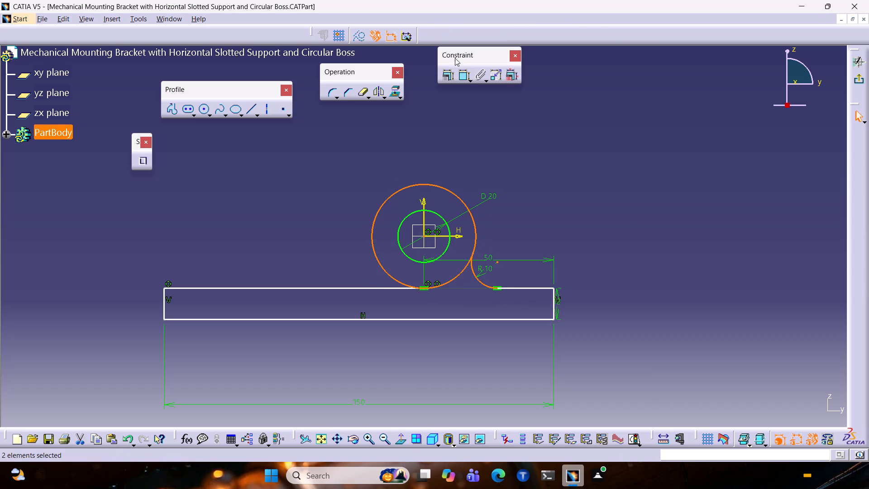
click(447, 79)
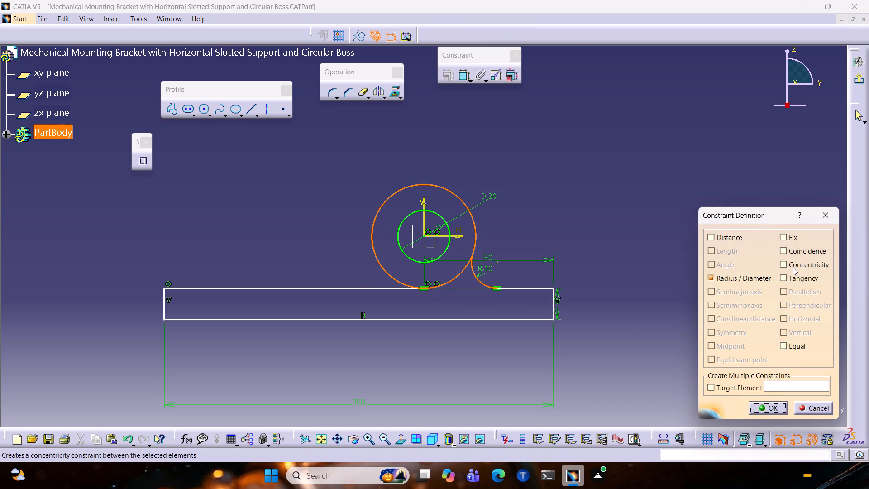
click(789, 278)
click(770, 414)
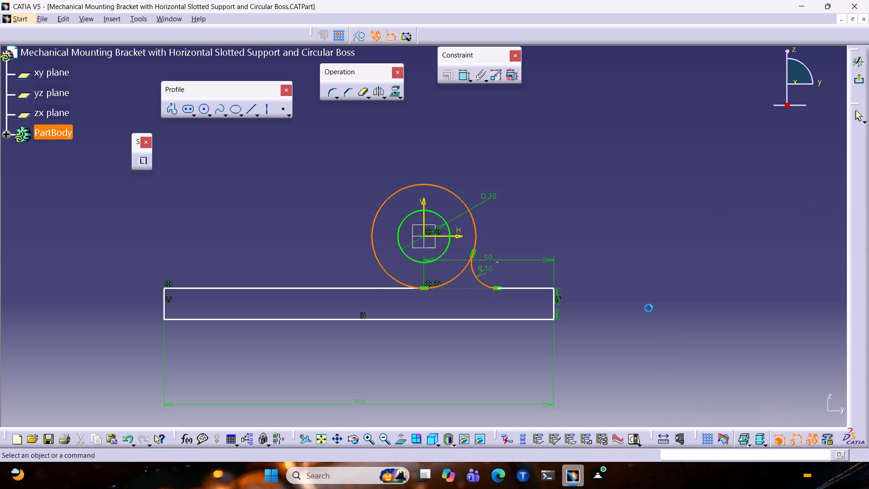
click(520, 219)
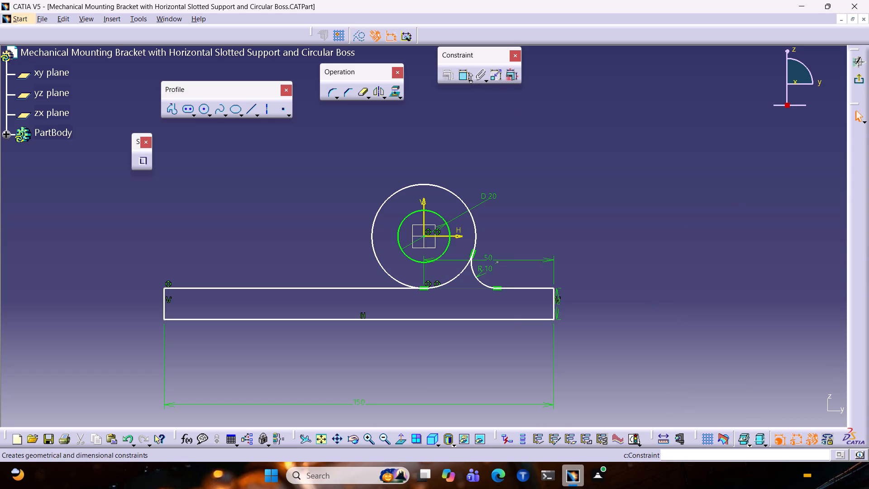
Dimension the outer circle's diameter, placing the dimension above and outside the circle.
click(463, 77)
click(461, 201)
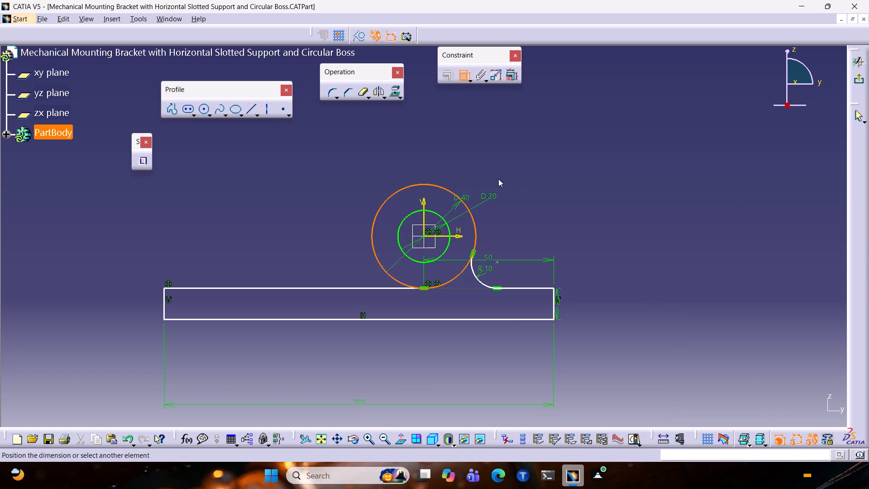
click(508, 166)
Delete the plate's thickness dimension beside the short vertical edge nearest the fillet.
ctrl+middle_drag(553, 231, 542, 248)
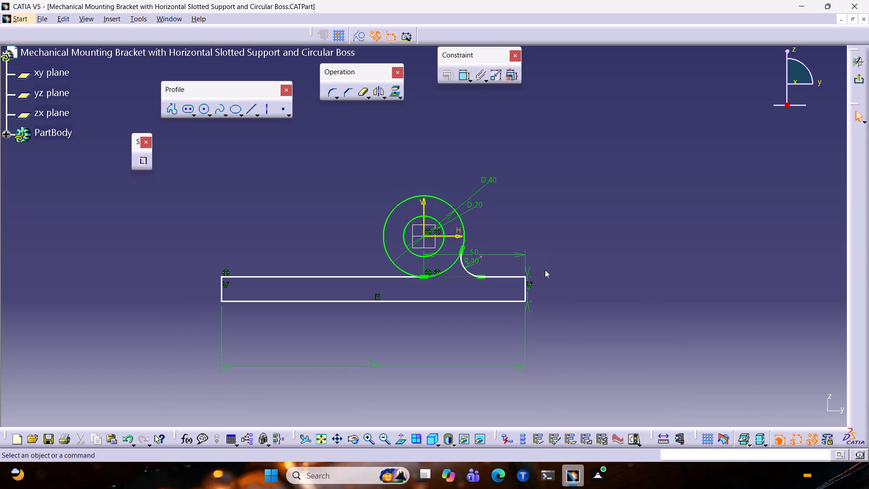
drag(529, 290, 541, 286)
key(Delete)
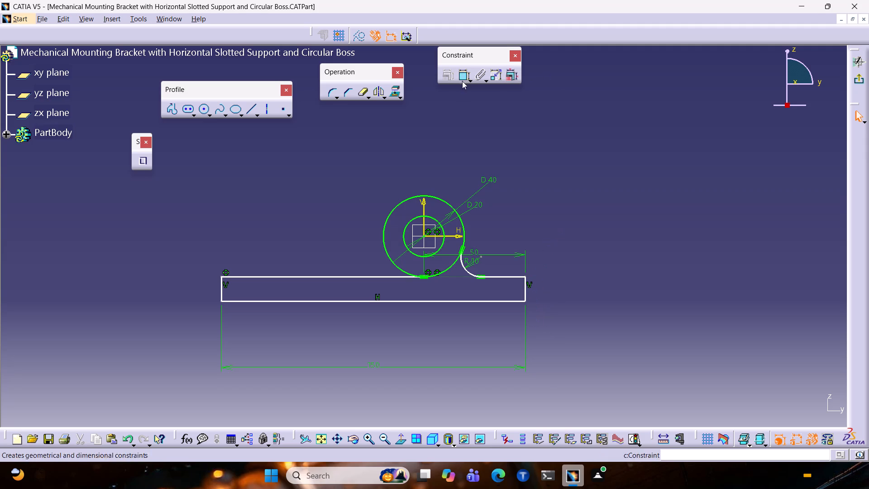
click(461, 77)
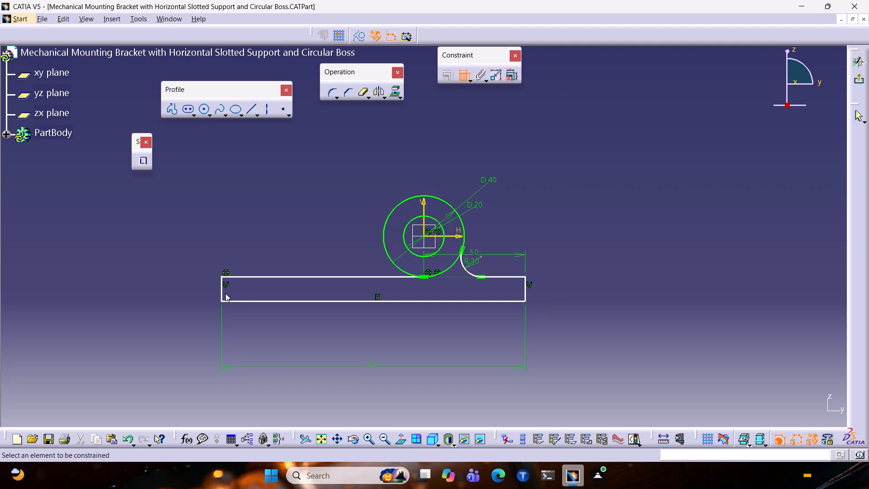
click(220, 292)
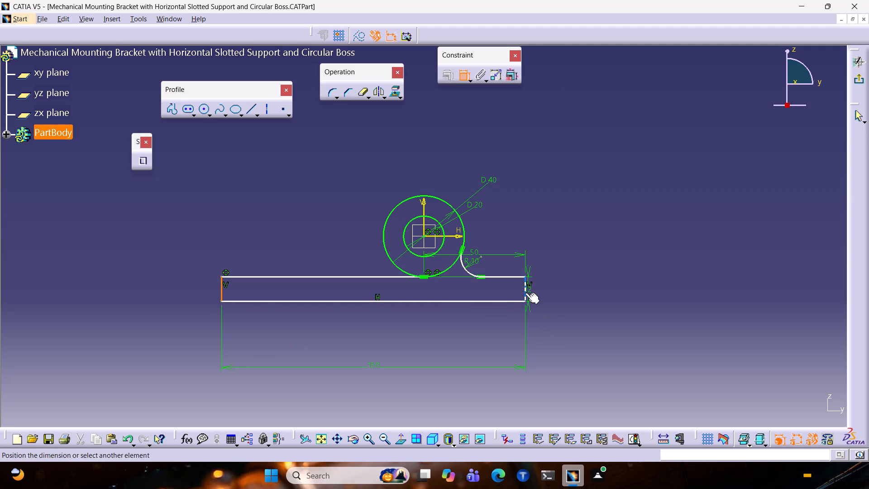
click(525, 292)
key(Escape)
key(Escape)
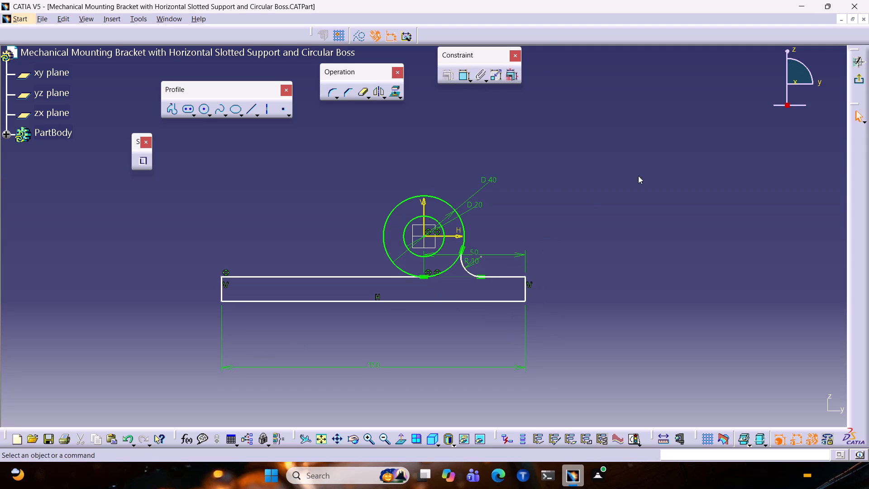
Dimension the plate's thickness between its lower and upper lines, placing it beyond the end farthest from the fillet.
click(463, 75)
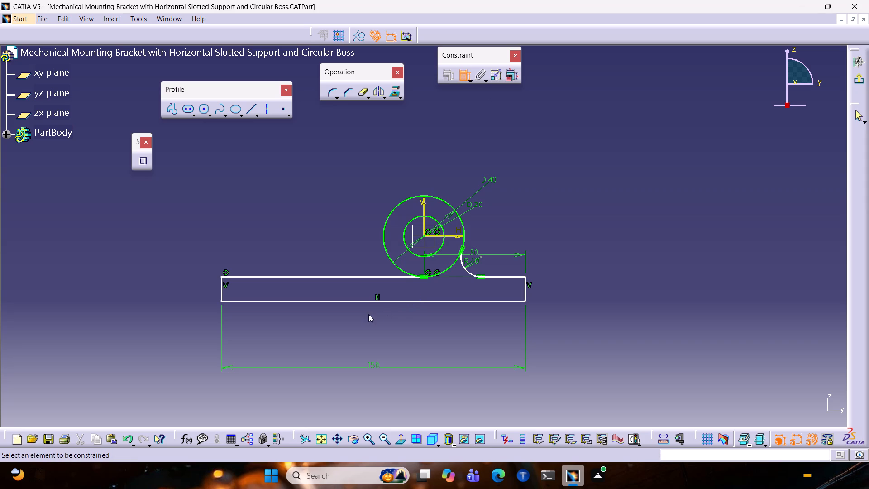
click(366, 302)
click(362, 276)
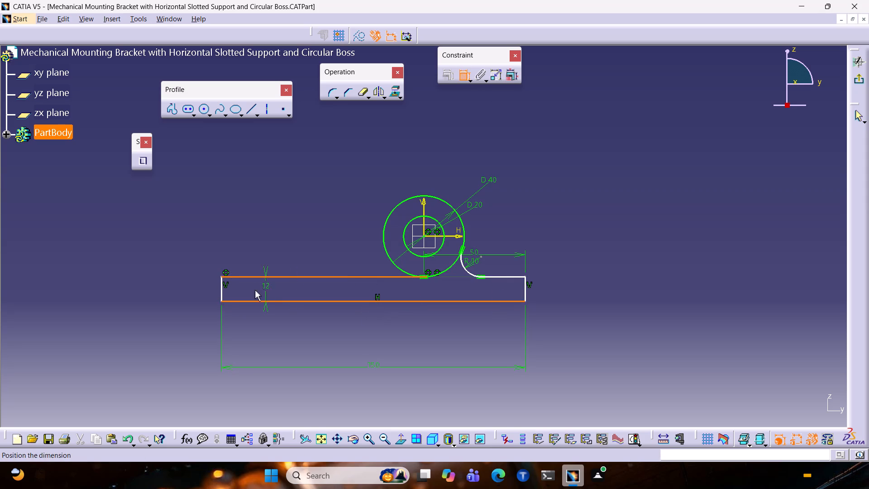
click(191, 282)
Apply a Horizontal constraint to the plate's long upper line that runs up to the outer circle.
click(344, 275)
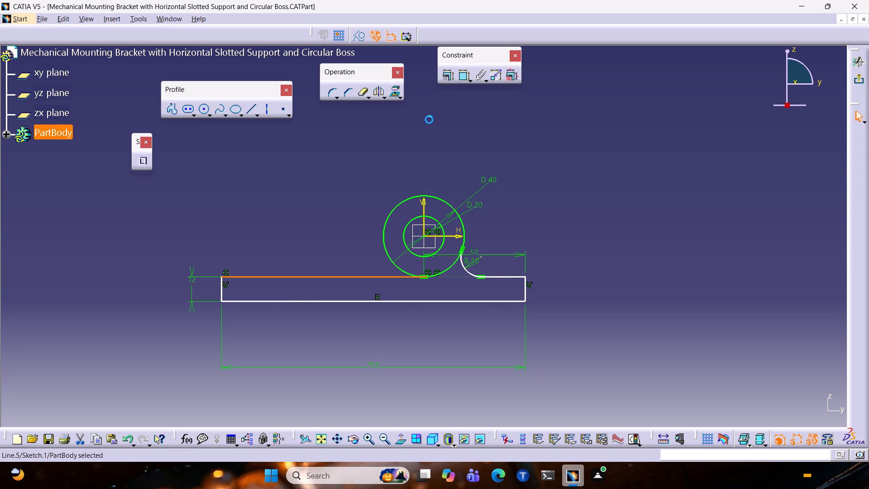
click(442, 72)
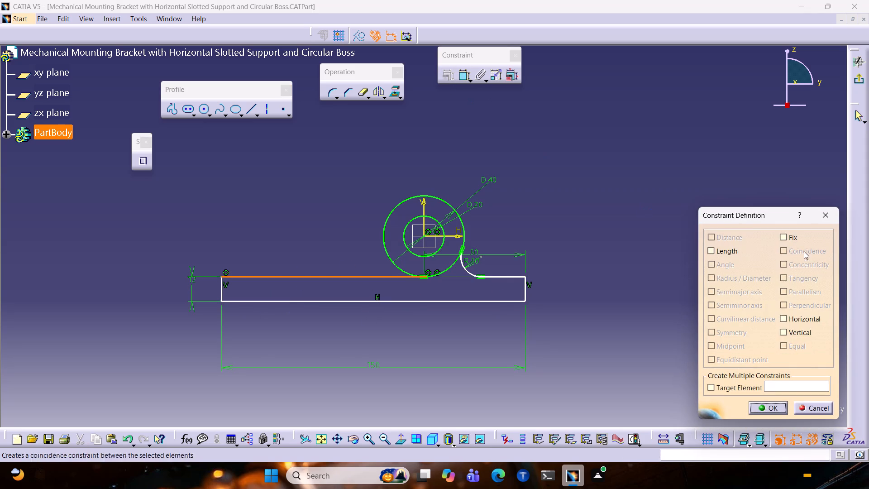
click(784, 335)
click(784, 335)
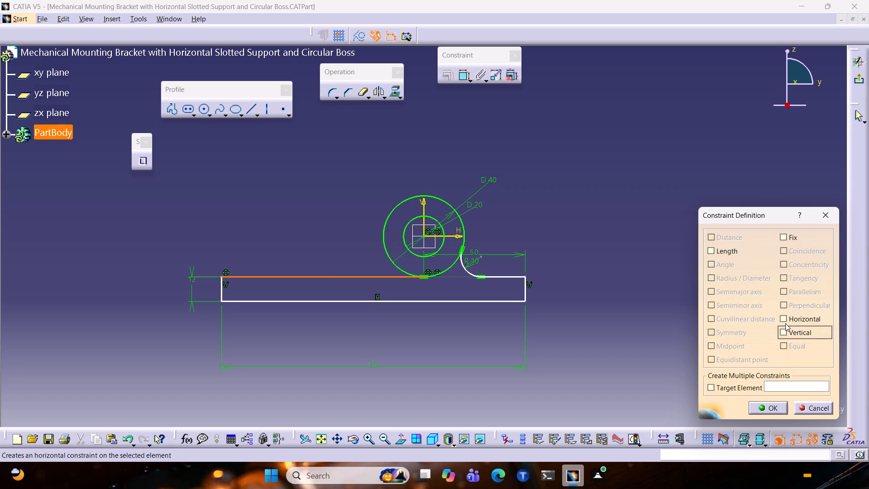
click(785, 321)
click(763, 404)
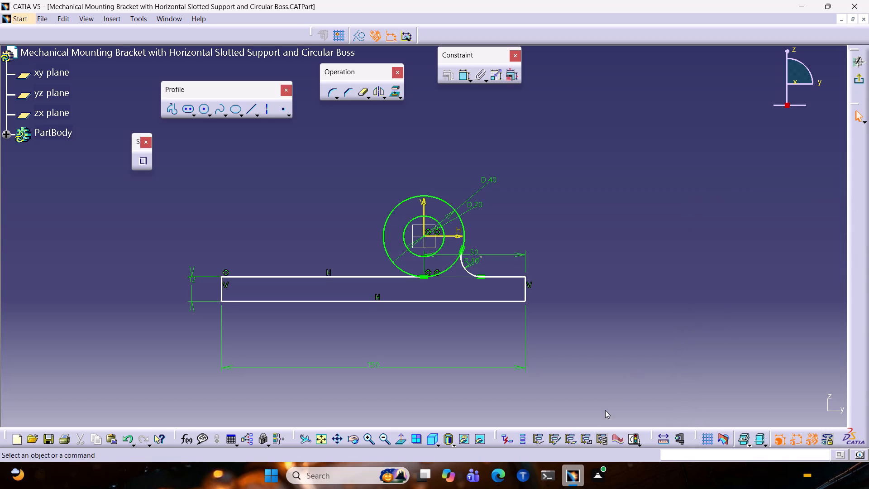
Check the sketch's solving status for remaining unconstrained geometry.
click(635, 440)
click(635, 440)
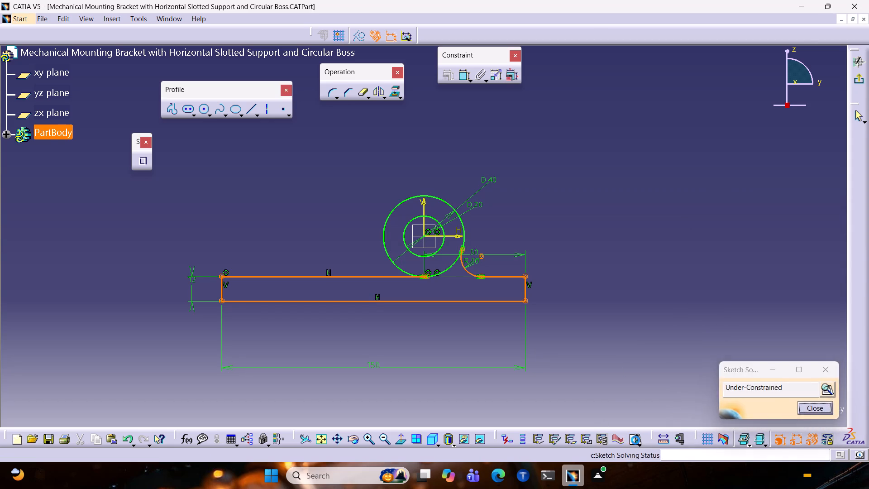
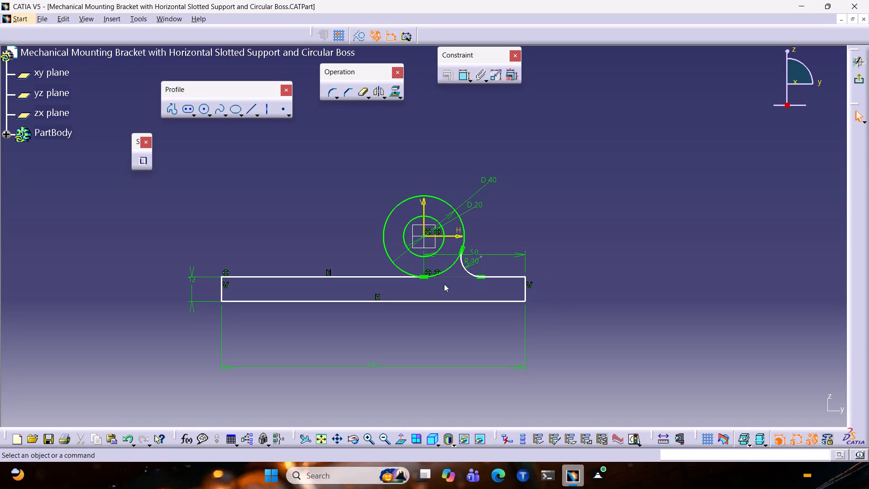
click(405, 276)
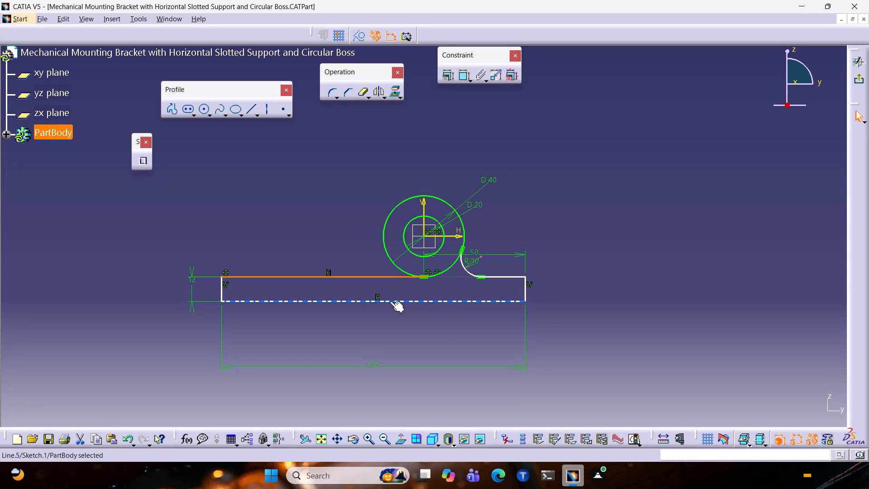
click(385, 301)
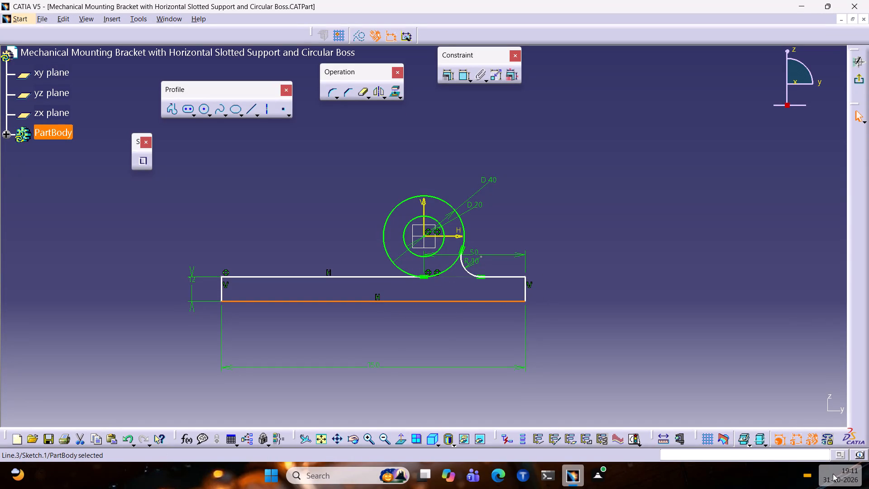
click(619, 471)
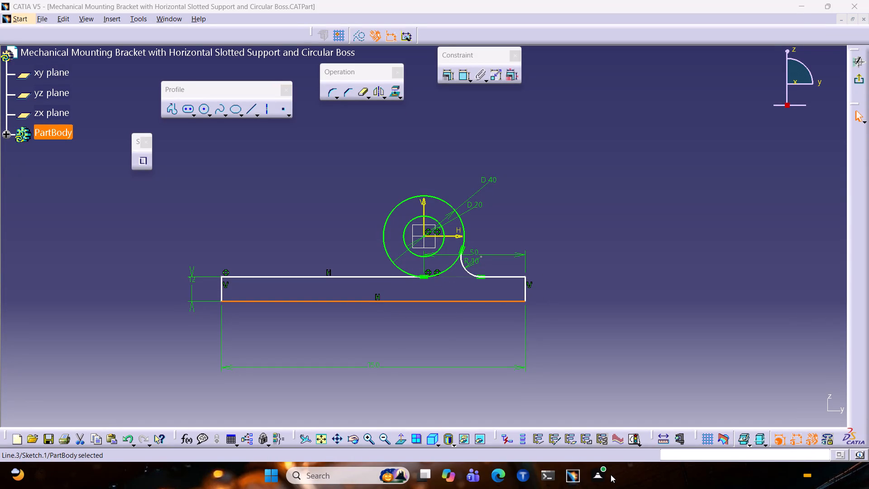
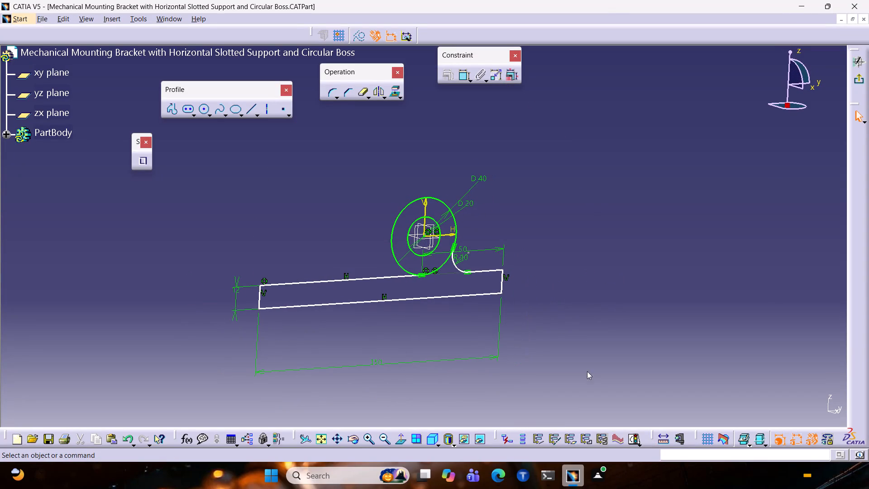
Make the inner end of the base's upper-left line coincident with the outer circle's lower tangent point.
click(400, 442)
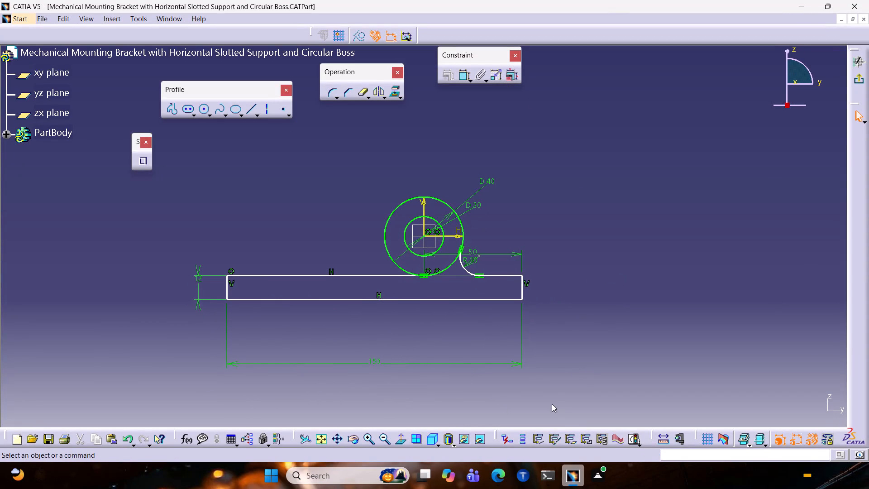
ctrl+middle_drag(552, 399, 592, 392)
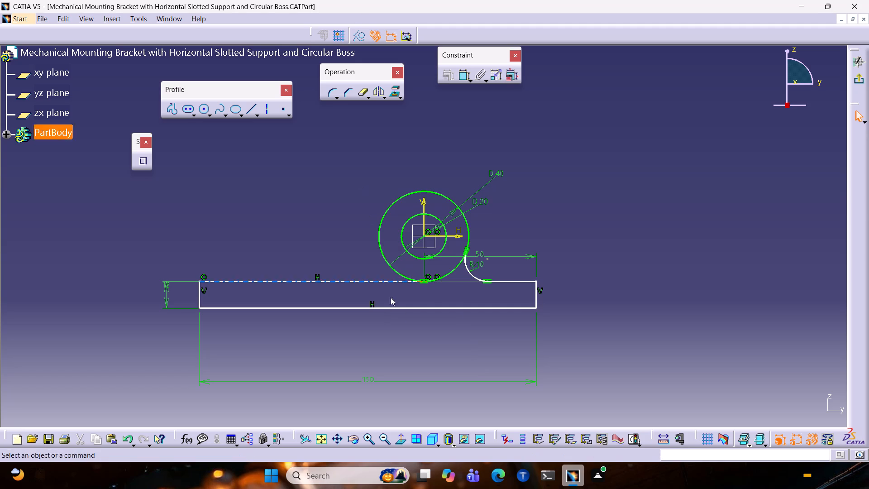
drag(405, 282, 344, 291)
click(367, 292)
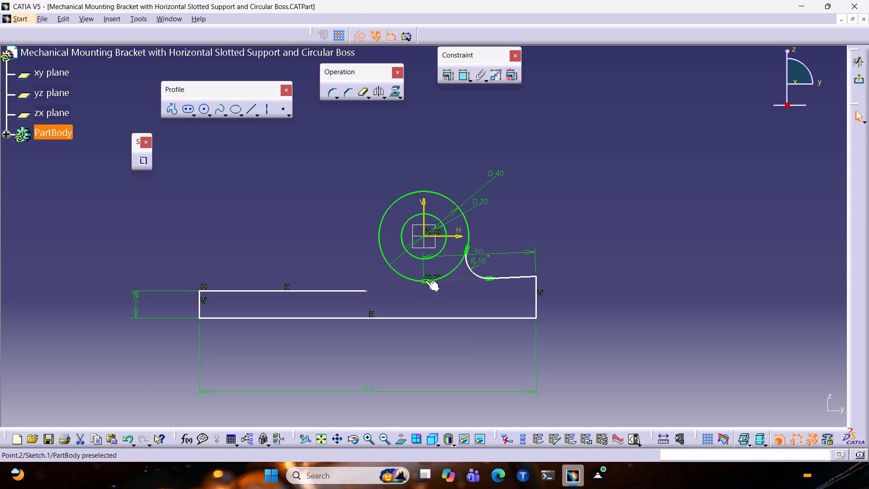
ctrl+click(425, 280)
click(442, 77)
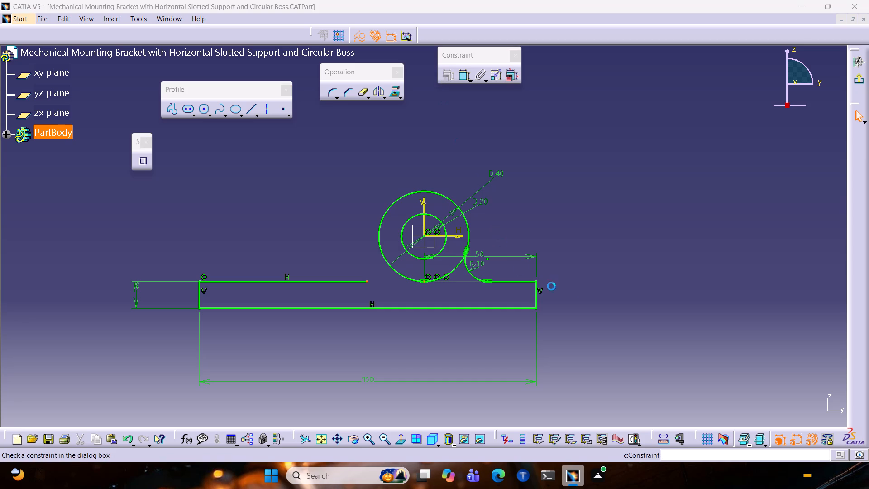
click(791, 251)
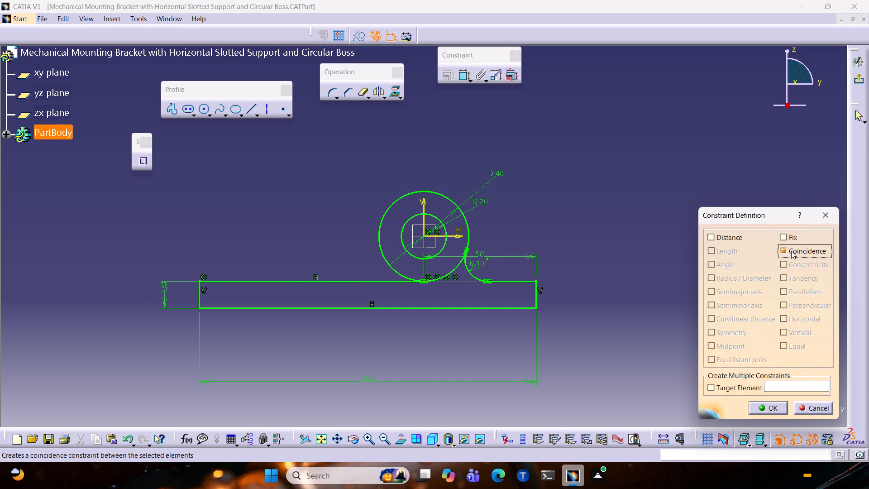
click(768, 403)
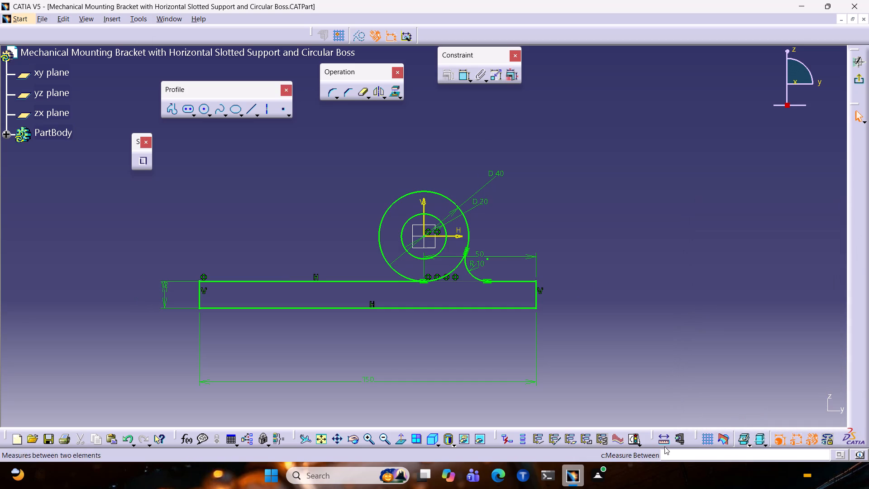
Check the sketch's solving status.
click(637, 437)
click(631, 440)
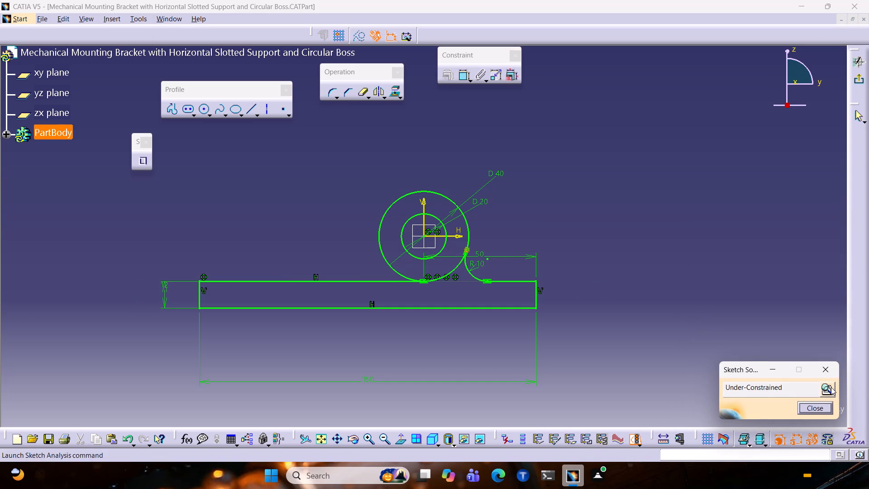
click(829, 374)
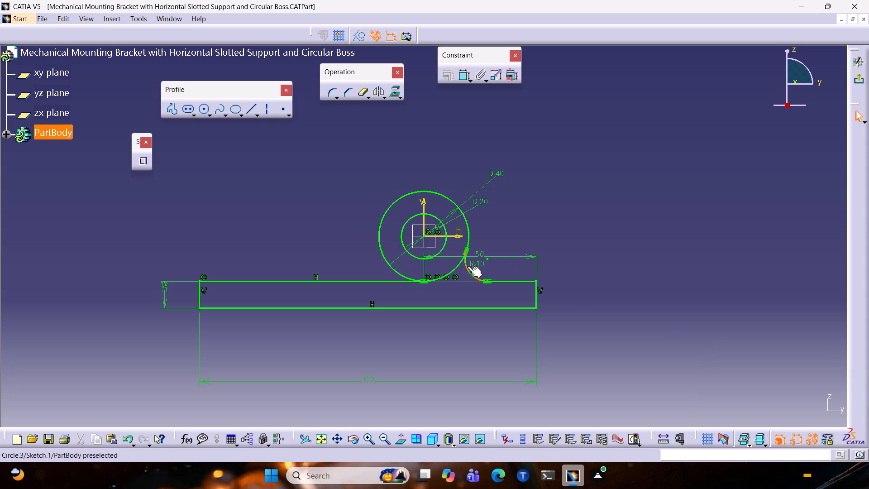
Pull the fillet arc's upper end off the 40 mm circle and make it coincident with the circle again.
drag(465, 266, 466, 285)
click(467, 269)
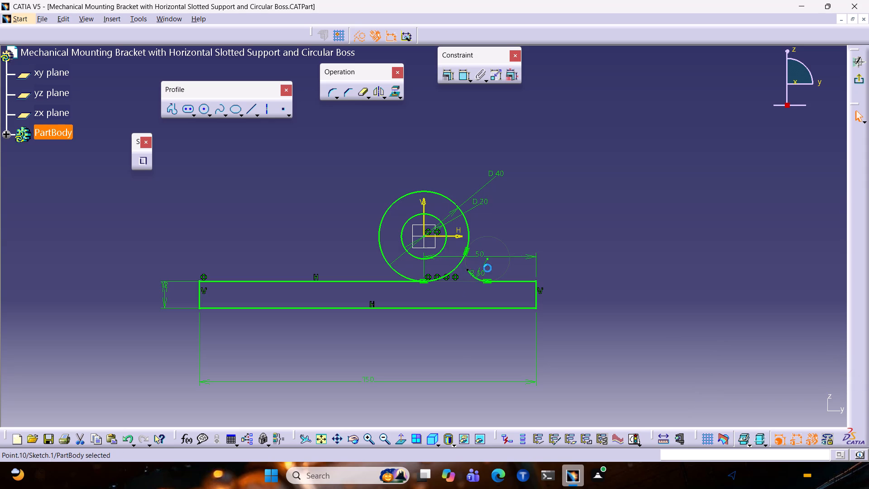
ctrl+click(464, 251)
click(449, 78)
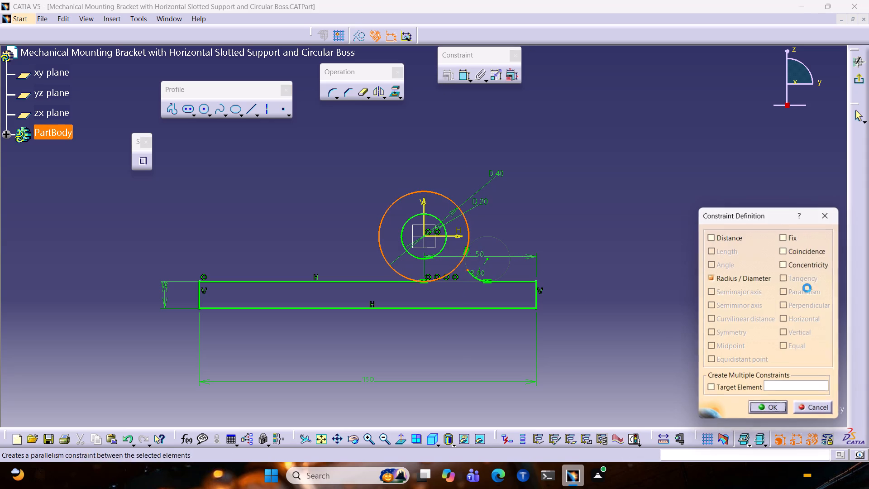
click(807, 268)
click(807, 268)
click(797, 272)
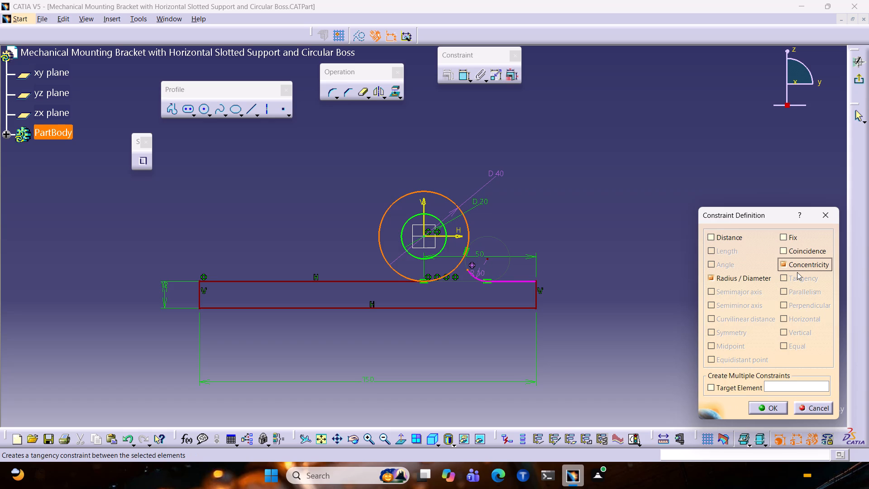
click(796, 268)
click(791, 252)
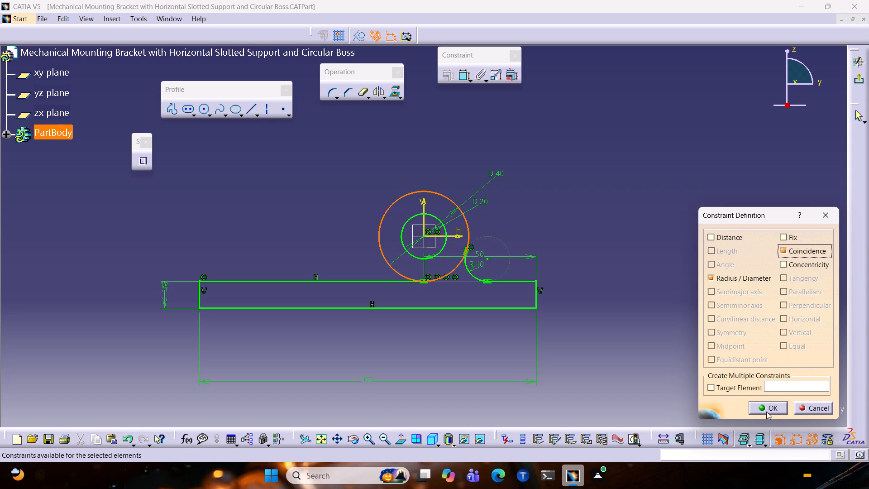
click(766, 398)
click(761, 411)
click(571, 76)
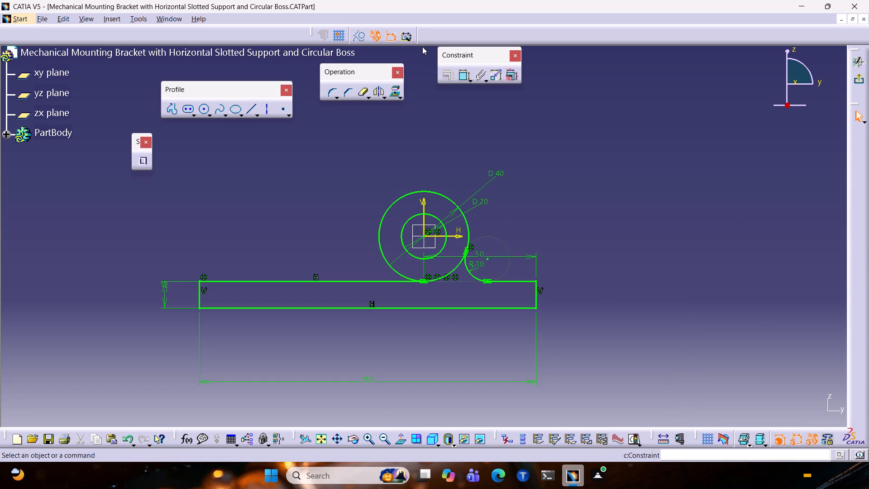
Apply Quick Trim to the outer circle's portion between the lower tangent point and the fillet arc, and exit the sketch.
double_click(363, 90)
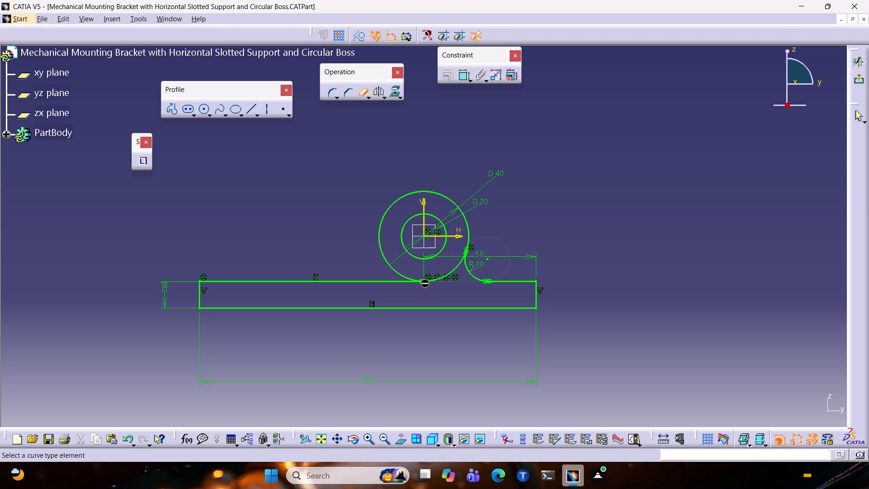
click(440, 278)
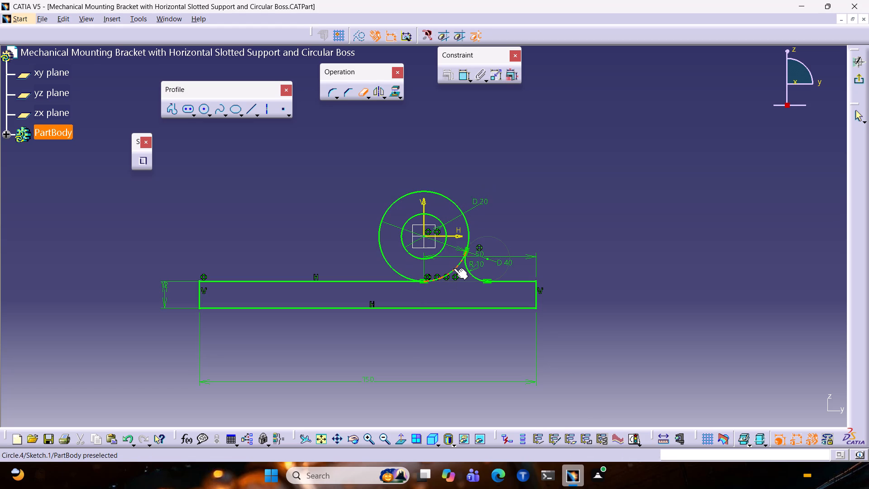
click(854, 77)
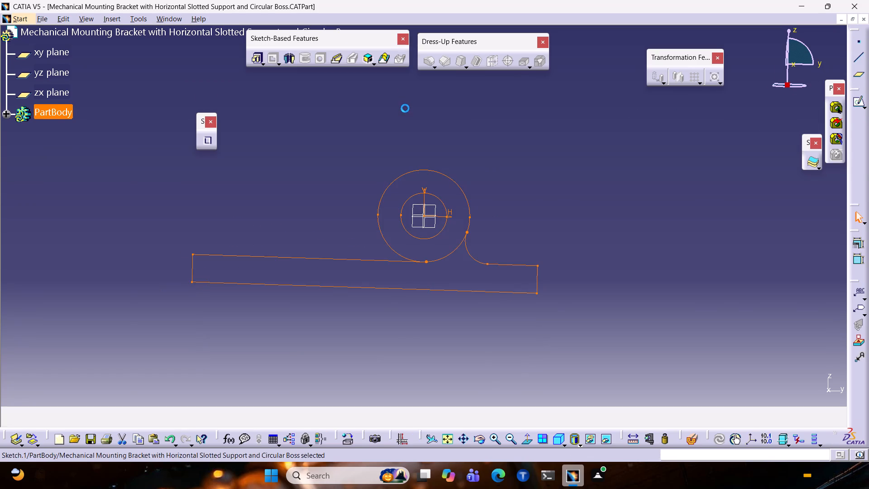
Start a Multi-Pad of the sketch and set both limits of the circular boss's domain to 30 mm.
click(254, 62)
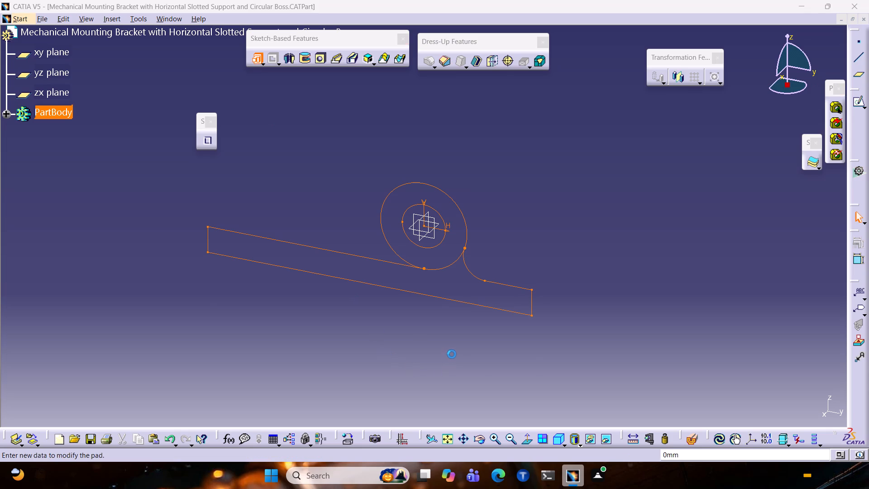
click(748, 298)
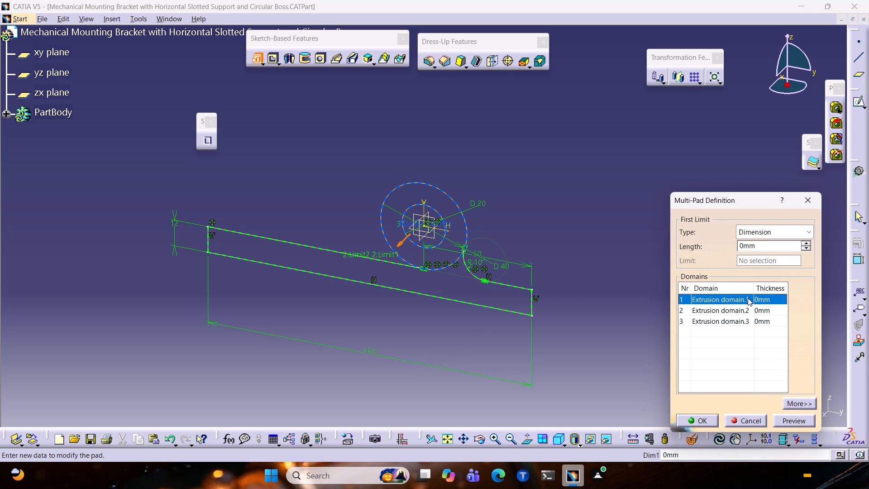
drag(759, 246, 695, 242)
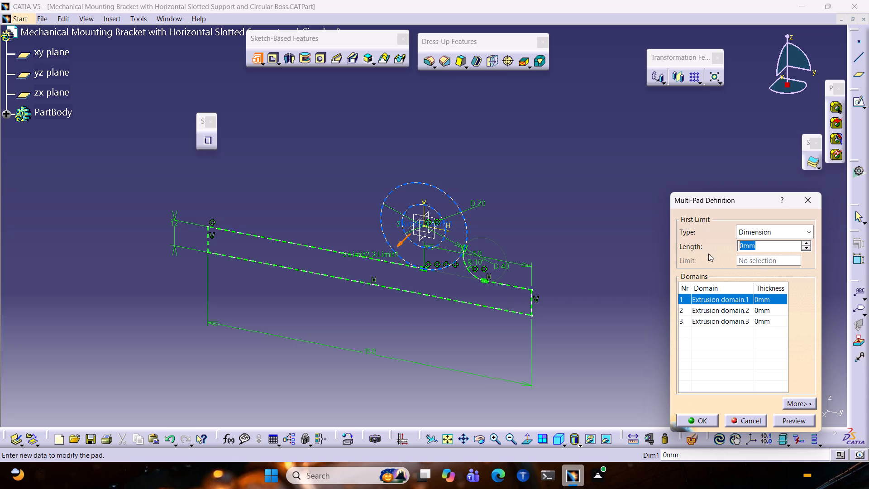
click(789, 404)
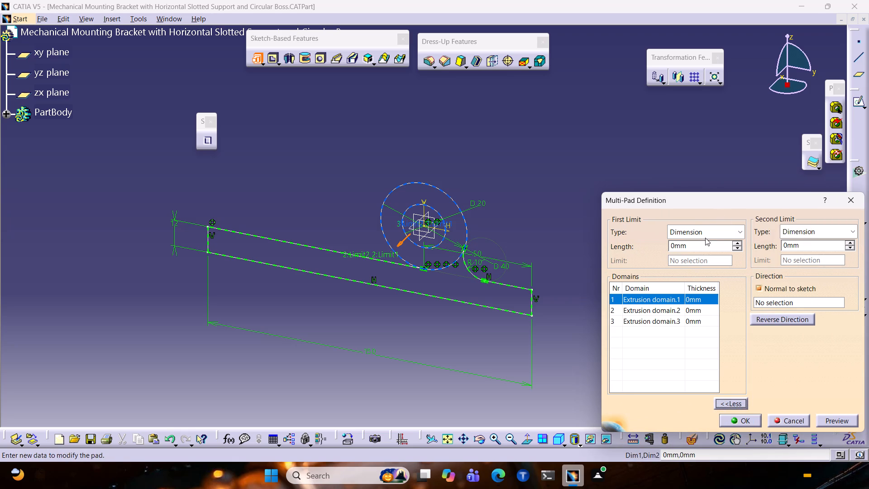
drag(700, 242, 614, 244)
text(30)
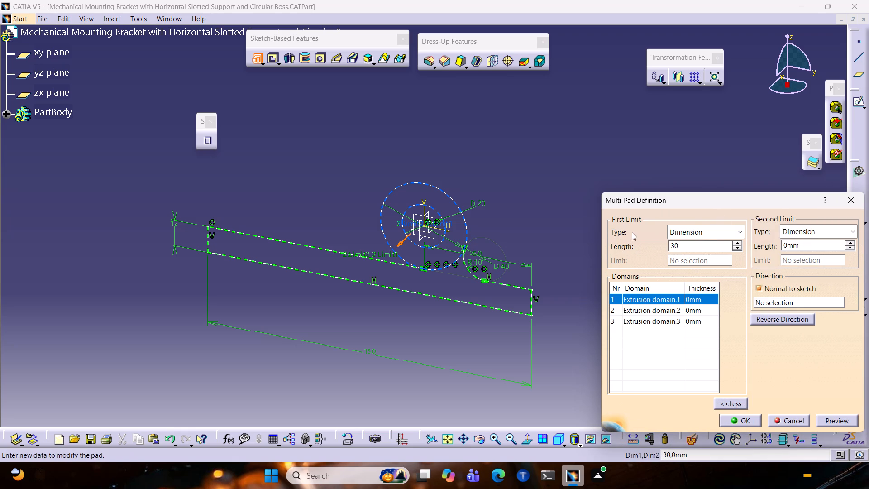
drag(811, 246, 665, 242)
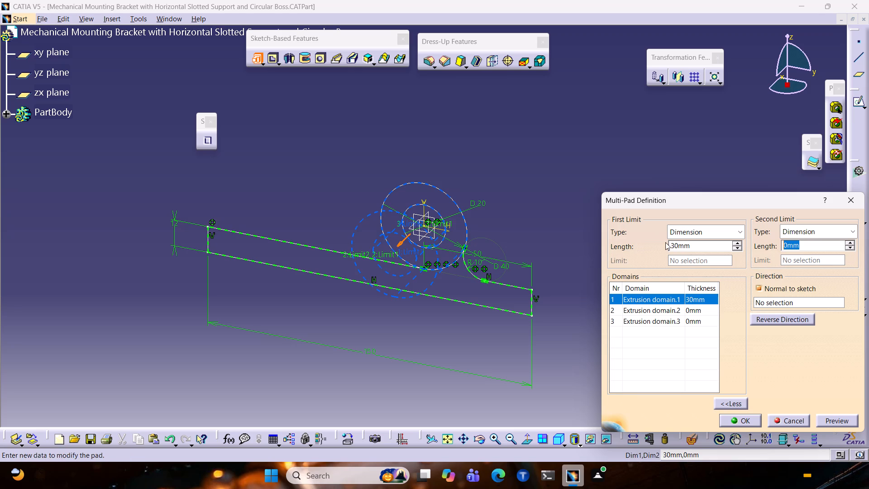
text(30)
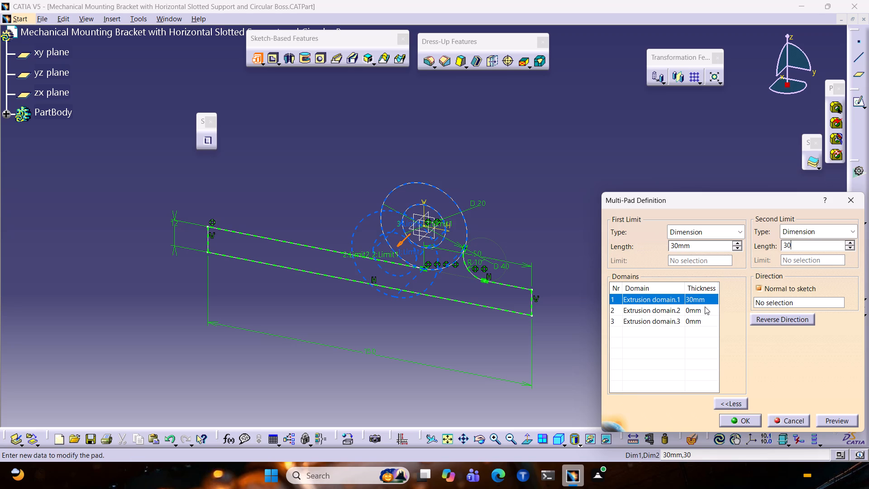
Set both limits of the base plate's domain to 40 mm, preview, and create the Multi-Pad.
click(705, 307)
drag(693, 248, 562, 240)
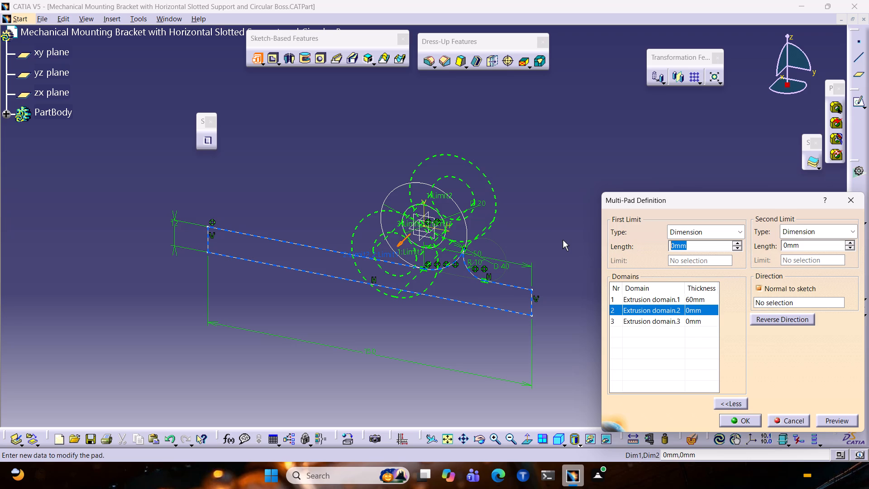
text(40)
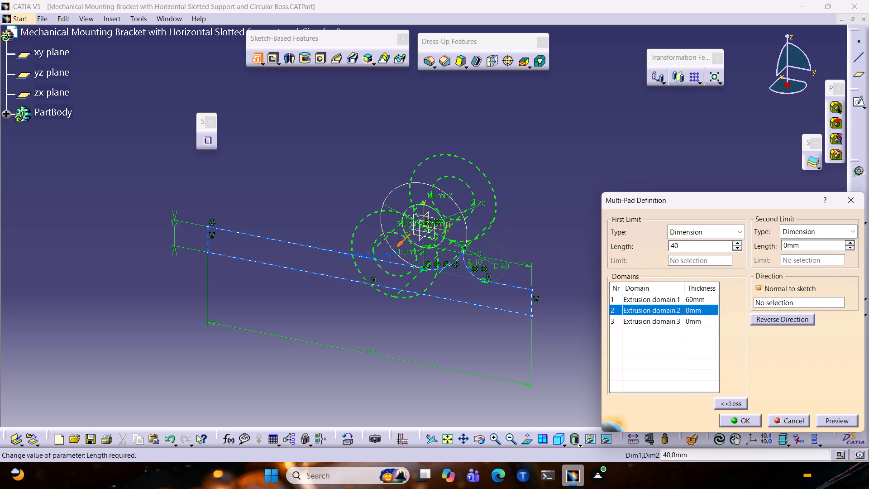
drag(815, 248, 753, 252)
text(40)
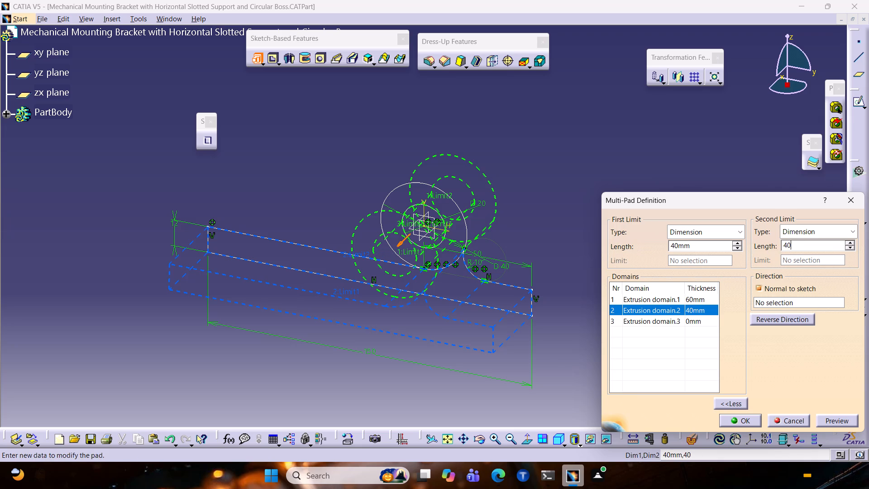
scroll(776, 299, down, 2)
click(832, 420)
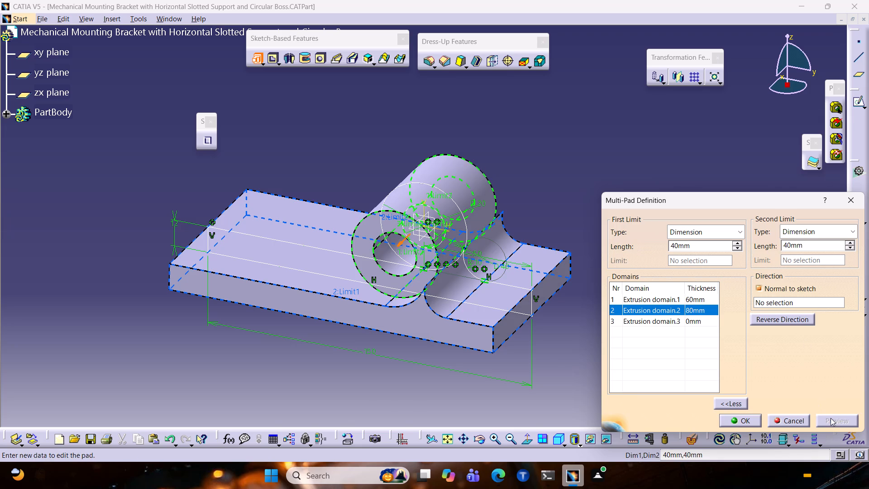
click(731, 420)
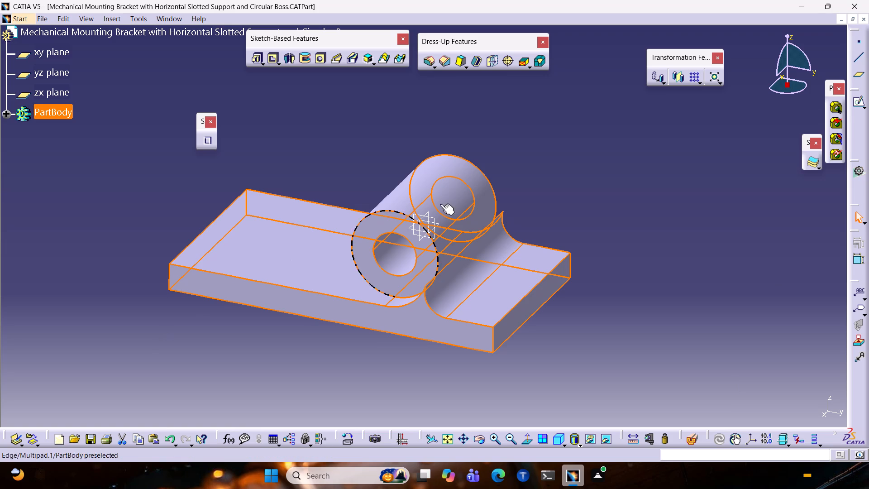
Examine the solid bracket from several sides, including where the boss meets the plate and fillet.
click(673, 233)
middle_drag(632, 300, 332, 298)
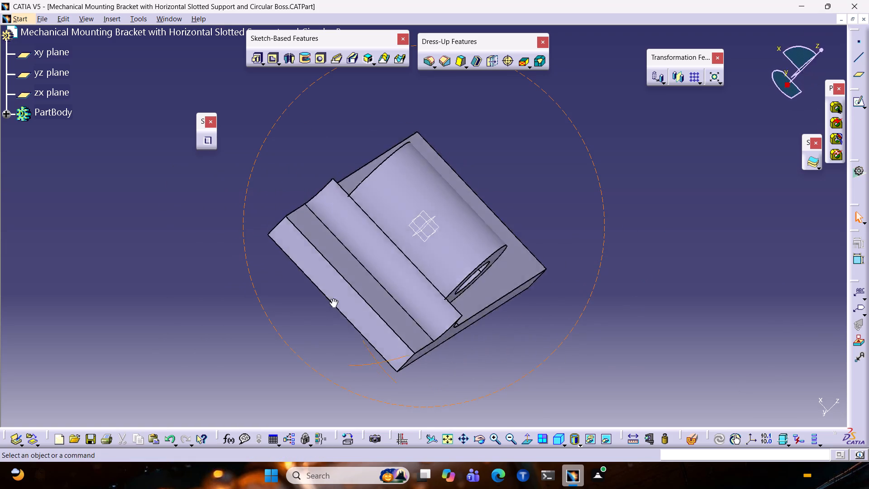
middle_drag(332, 298, 269, 331)
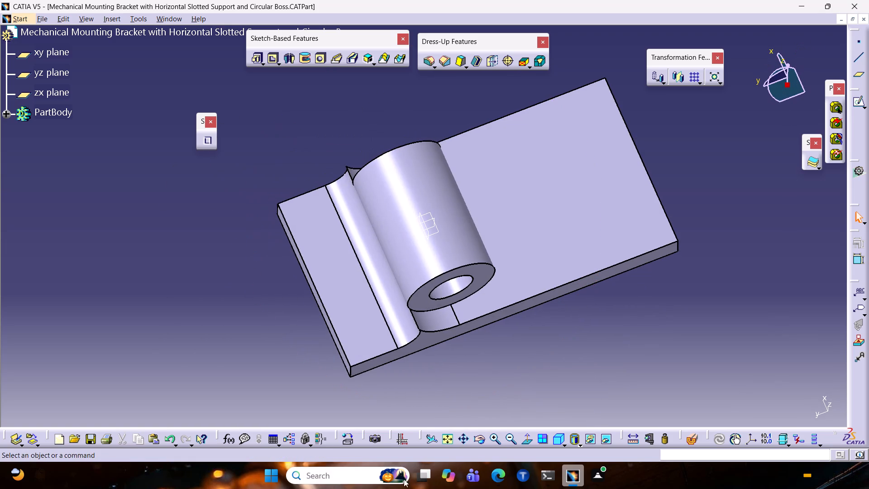
click(551, 436)
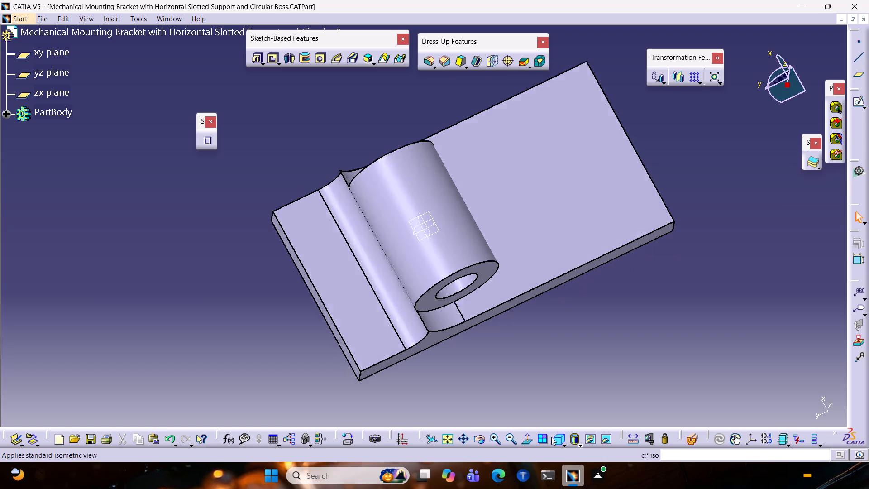
middle_drag(554, 210, 547, 228)
ctrl+middle_drag(565, 214, 549, 241)
middle_drag(527, 303, 641, 220)
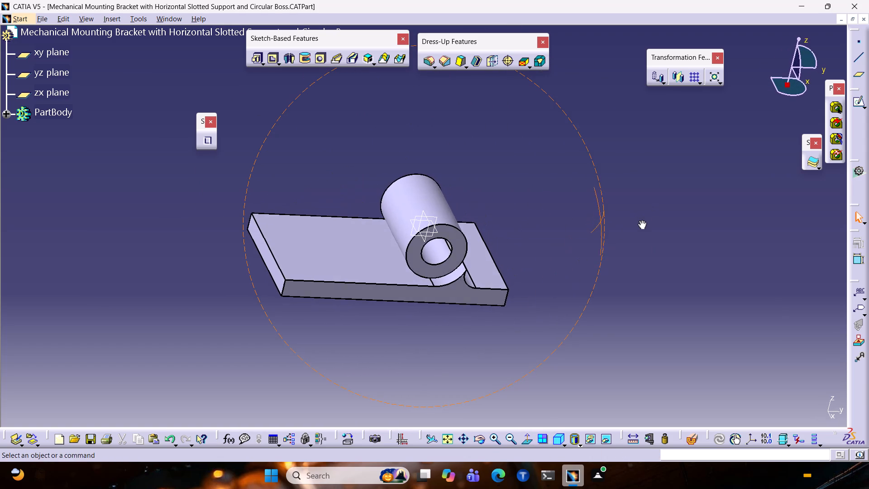
middle_drag(641, 220, 627, 215)
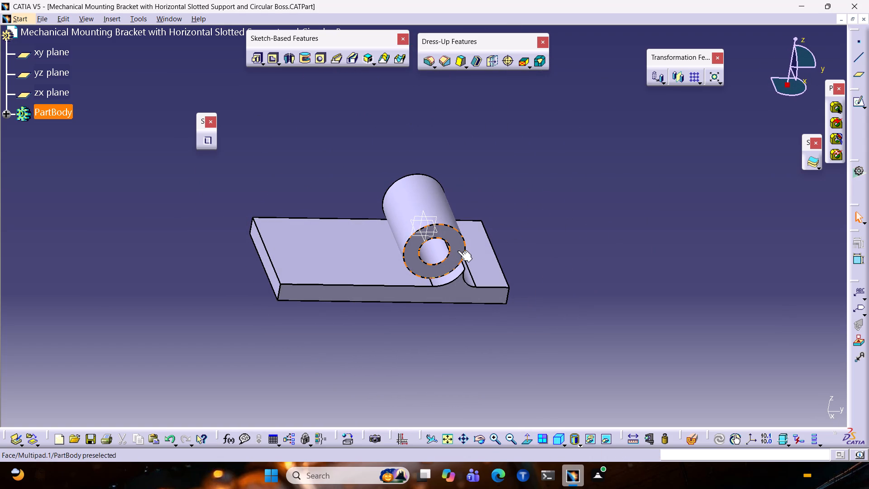
Open the Multi-Pad's sketch, Sketch.1, for editing and view it normal to the sketch plane.
double_click(458, 250)
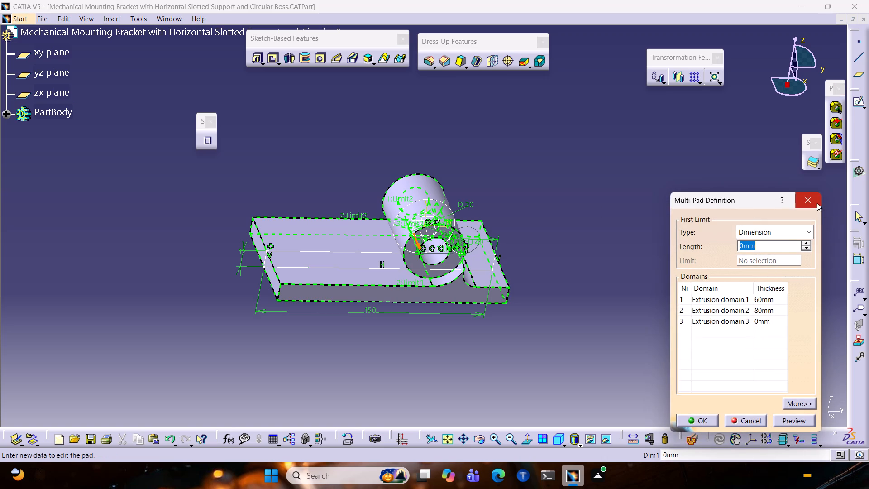
click(816, 201)
click(5, 112)
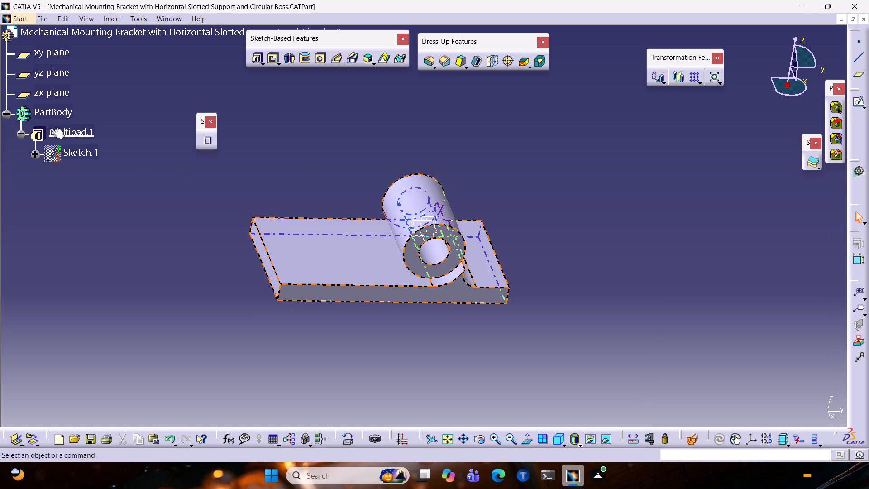
double_click(77, 155)
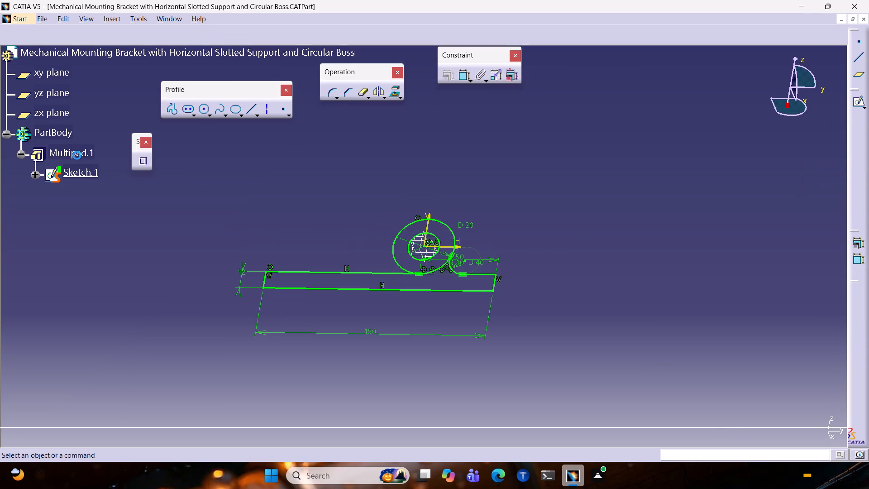
middle_drag(566, 288, 346, 285)
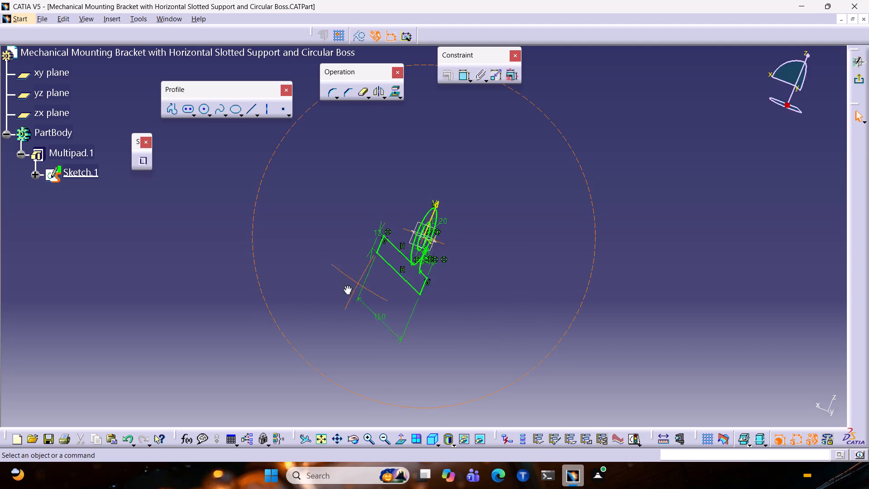
middle_drag(346, 285, 498, 307)
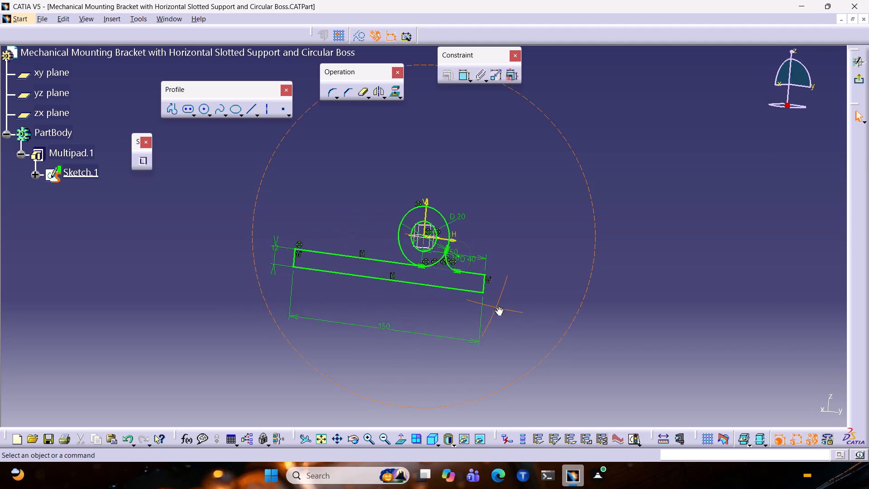
middle_drag(498, 307, 527, 289)
ctrl+middle_drag(559, 268, 563, 295)
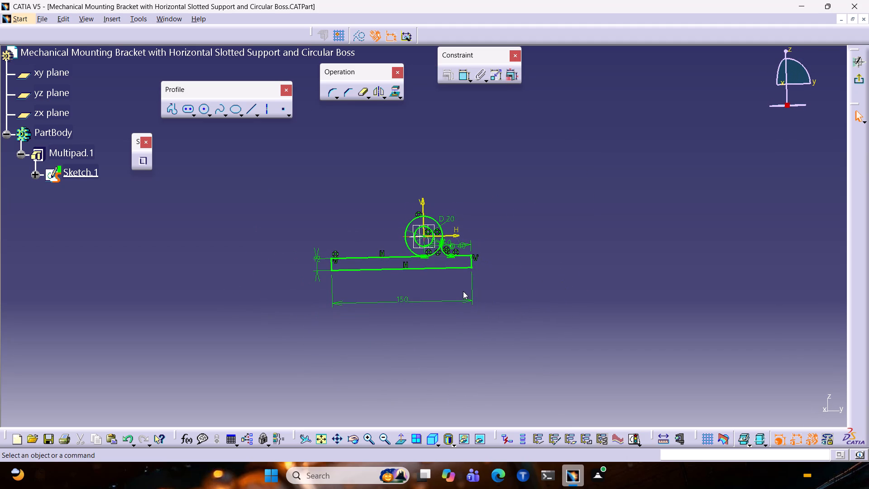
ctrl+middle_drag(536, 262, 568, 254)
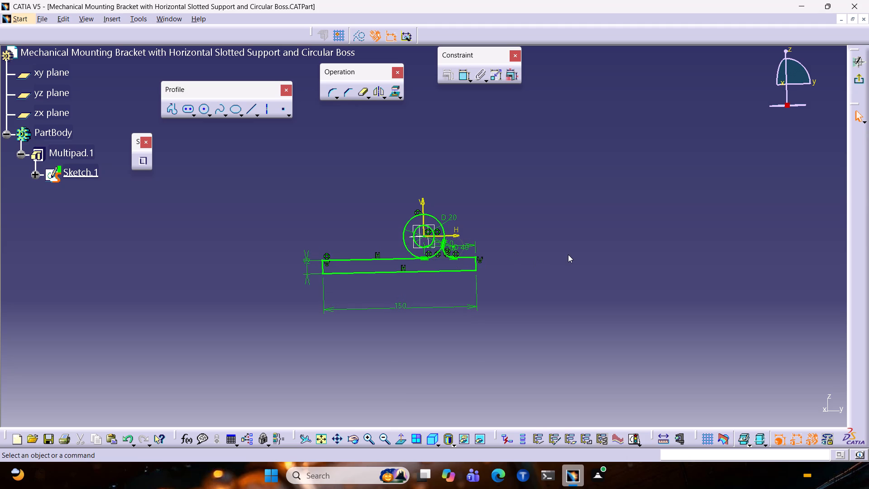
ctrl+middle_drag(522, 268, 592, 243)
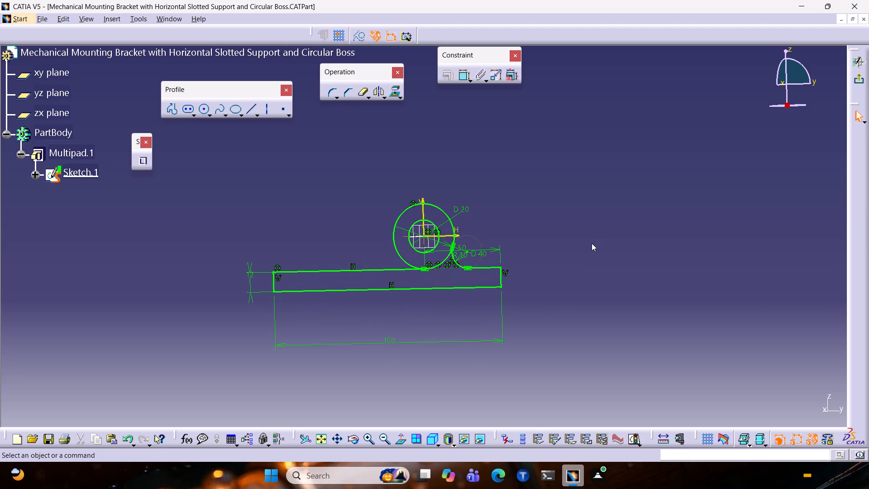
click(406, 437)
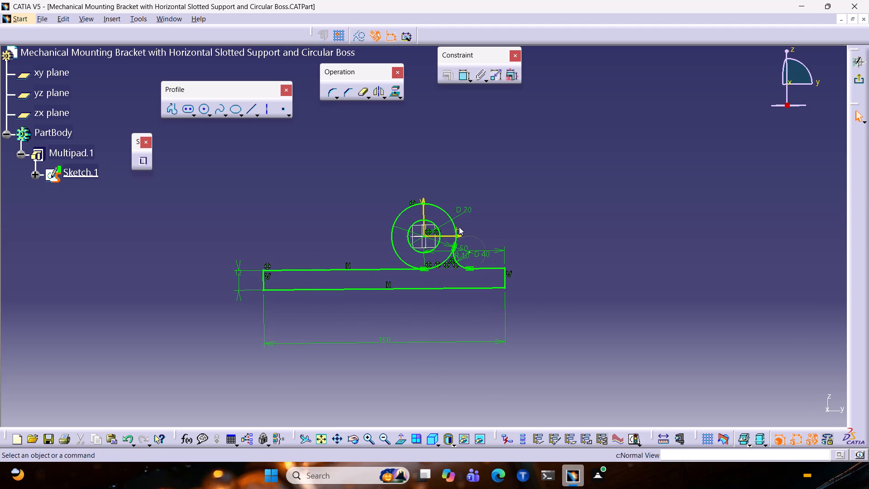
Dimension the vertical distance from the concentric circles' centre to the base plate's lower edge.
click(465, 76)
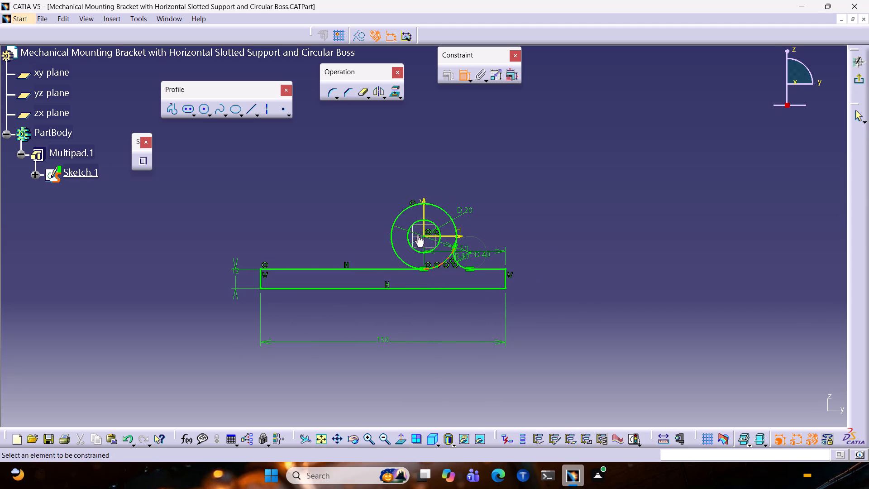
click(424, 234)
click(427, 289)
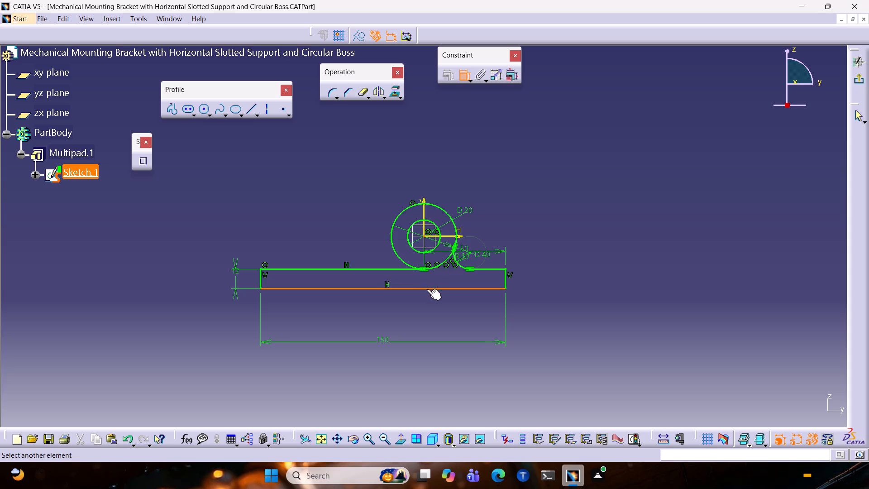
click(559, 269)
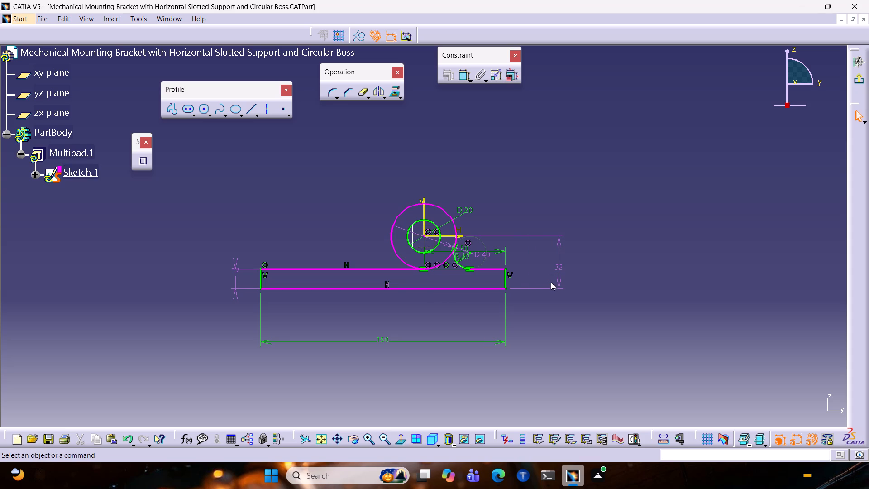
Delete the existing thickness dimension beside the base plate's left end.
click(234, 273)
key(Delete)
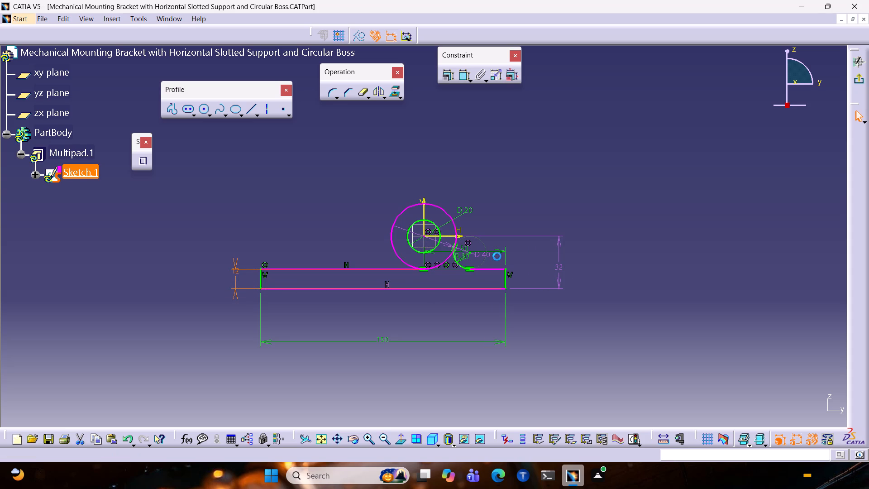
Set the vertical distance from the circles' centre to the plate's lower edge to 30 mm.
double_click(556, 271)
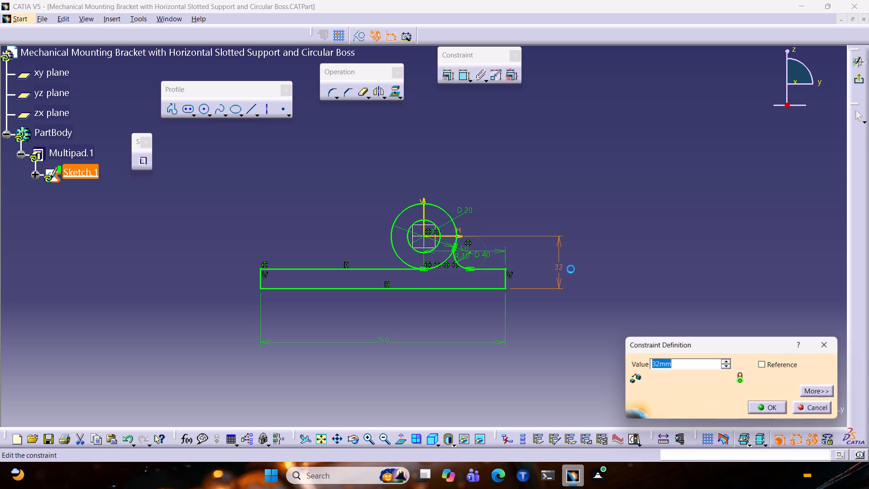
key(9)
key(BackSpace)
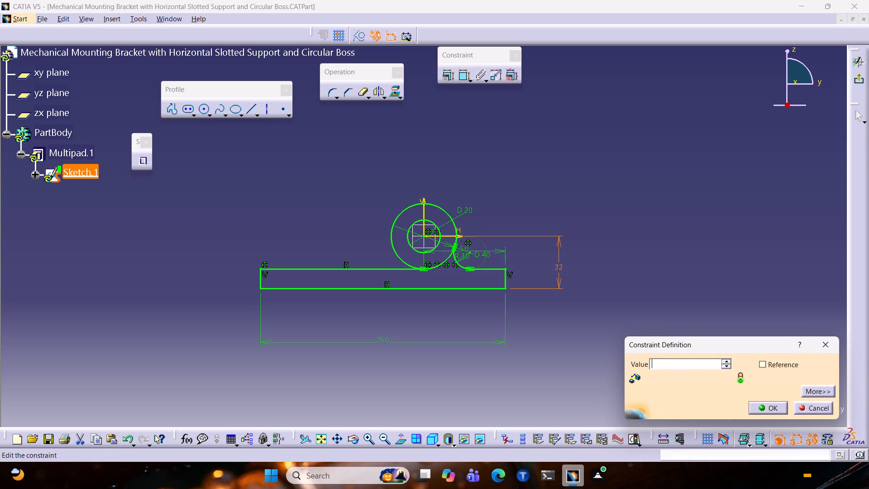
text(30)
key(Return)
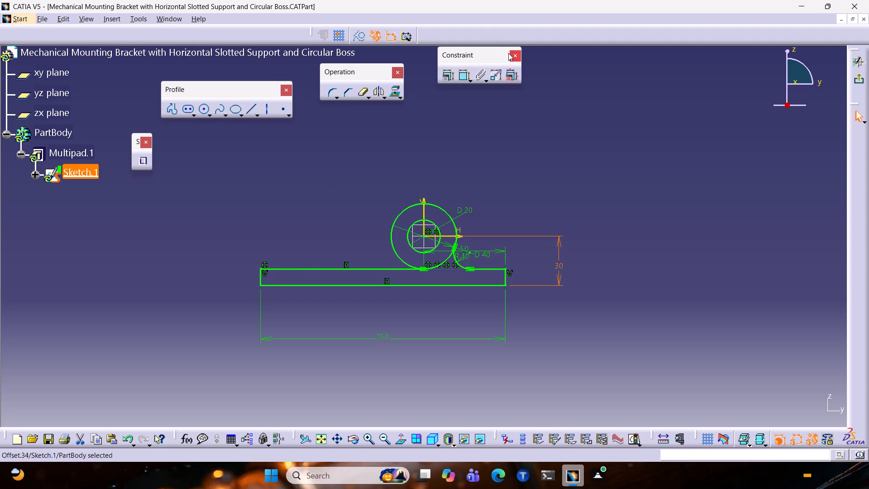
Dimension the length of the base plate's left vertical edge and set it to 12 mm.
click(465, 76)
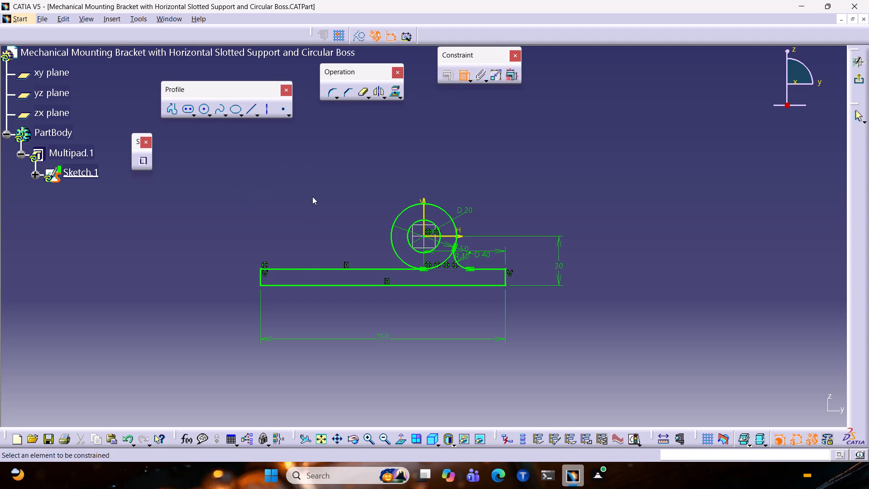
click(260, 278)
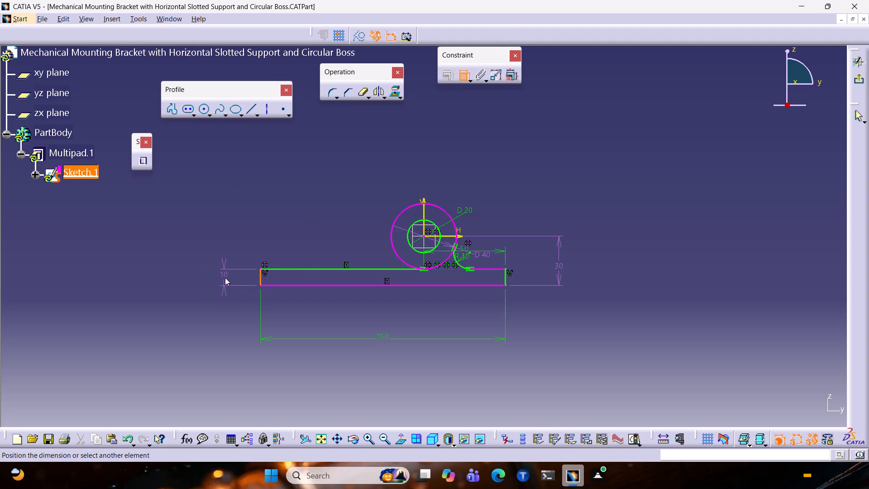
click(225, 278)
double_click(224, 276)
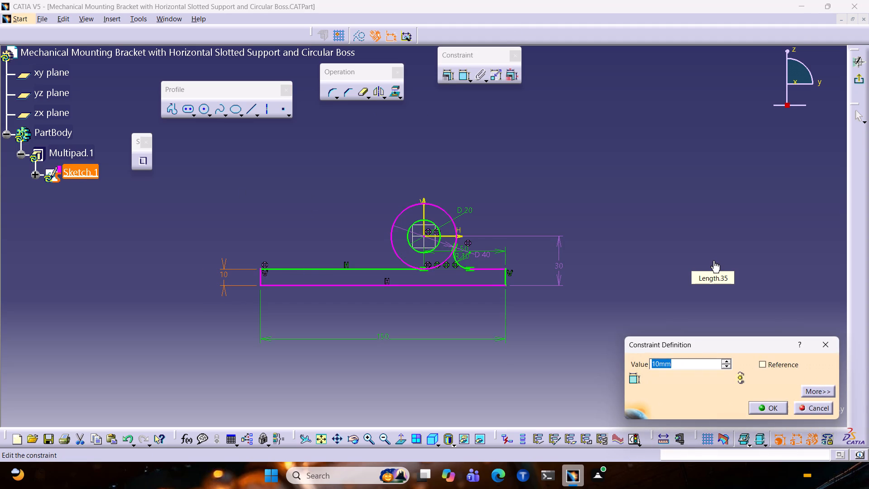
text(12)
key(Return)
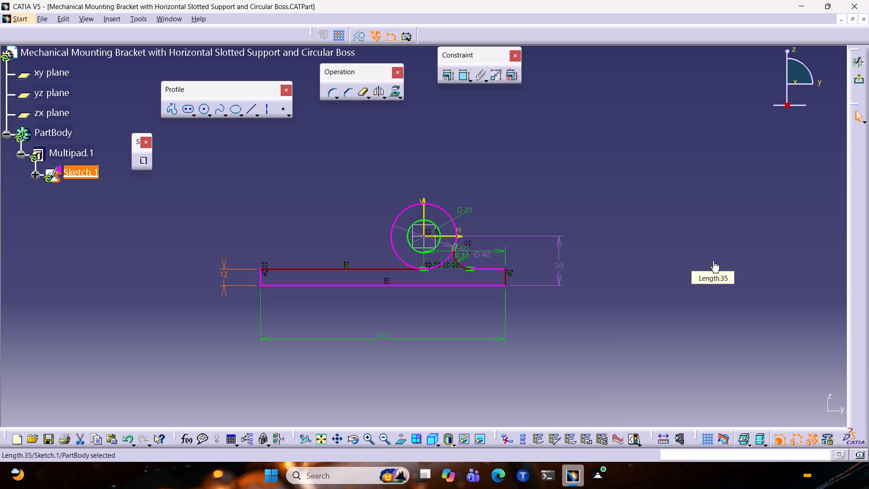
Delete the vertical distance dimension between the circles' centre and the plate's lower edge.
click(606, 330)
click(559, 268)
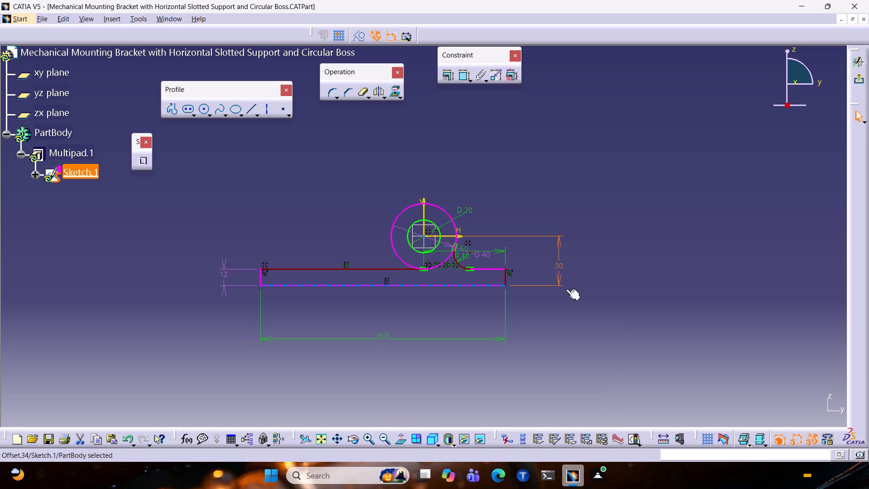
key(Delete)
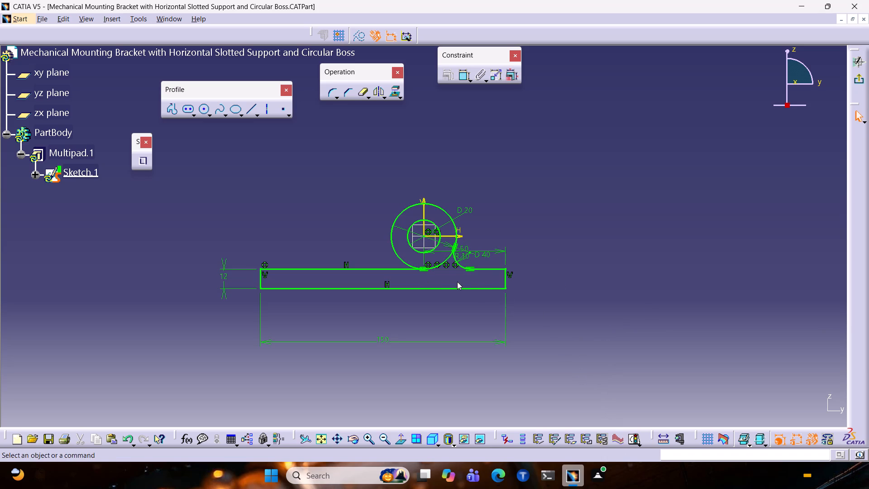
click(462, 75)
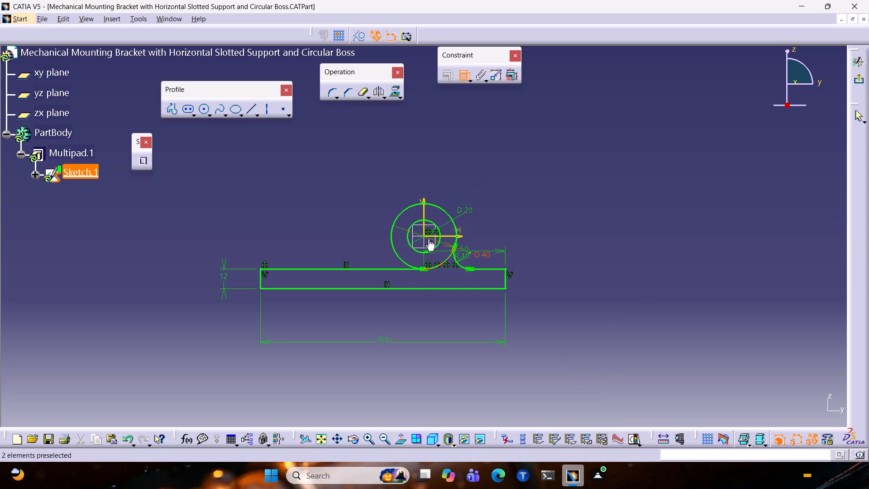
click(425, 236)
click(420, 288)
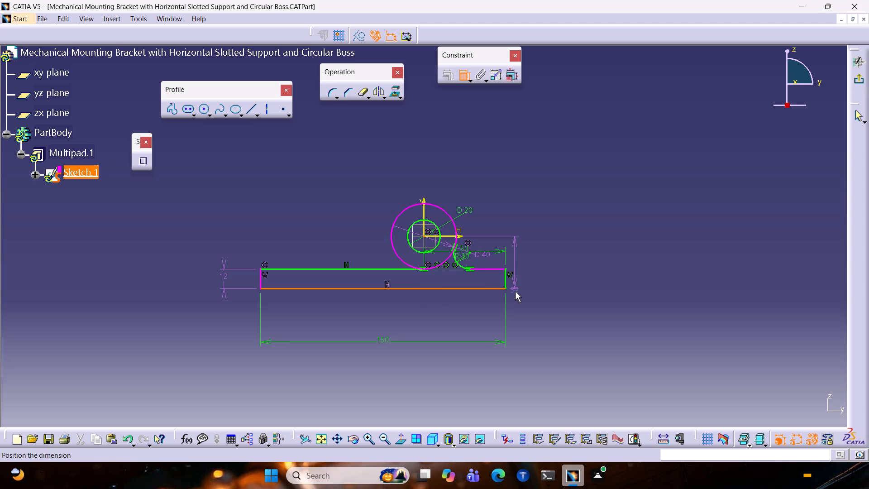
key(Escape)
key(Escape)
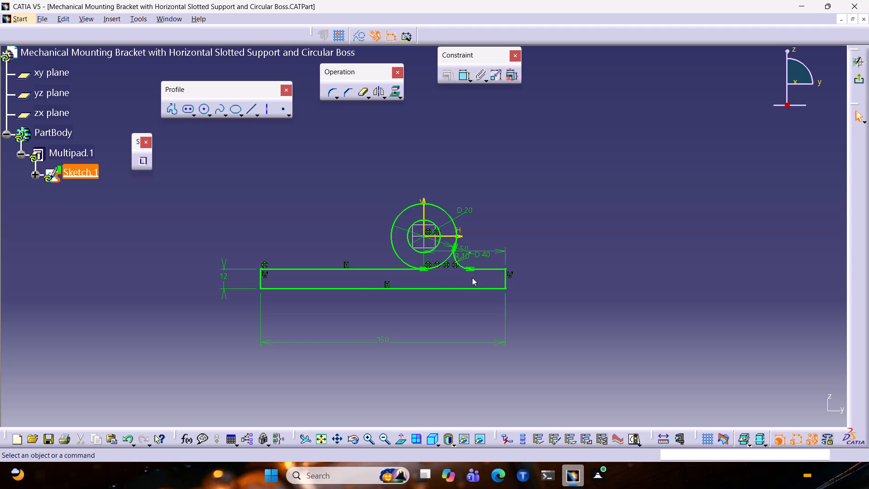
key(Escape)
Select the coincidence constraint linking the two segments of the base plate's upper edge.
click(264, 265)
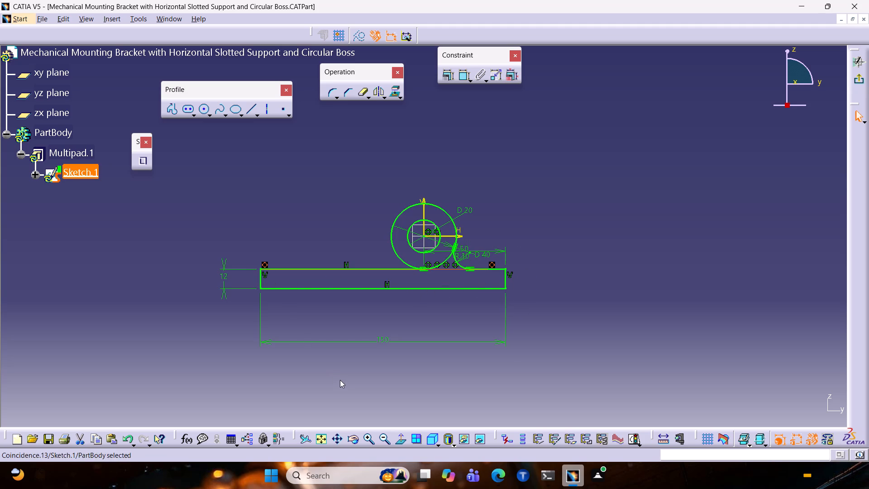
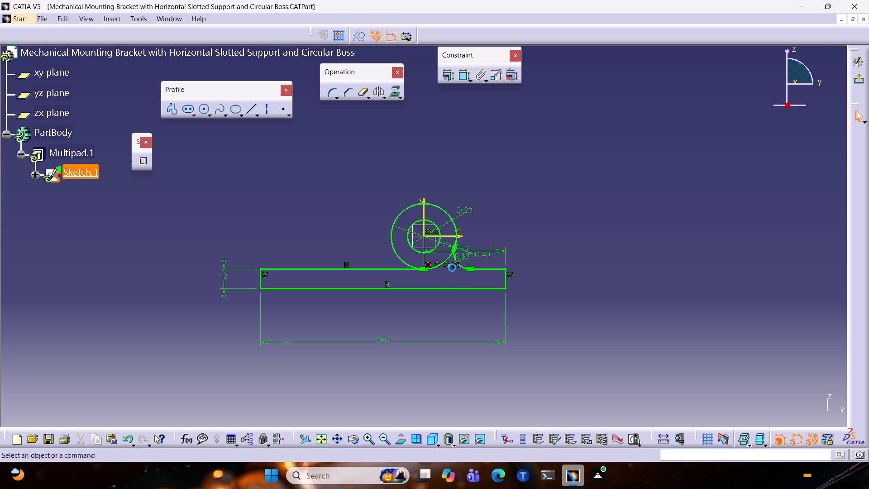
Delete the coincidence constraint where the outer circle meets the two segments of the base plate's upper edge.
click(444, 267)
click(447, 267)
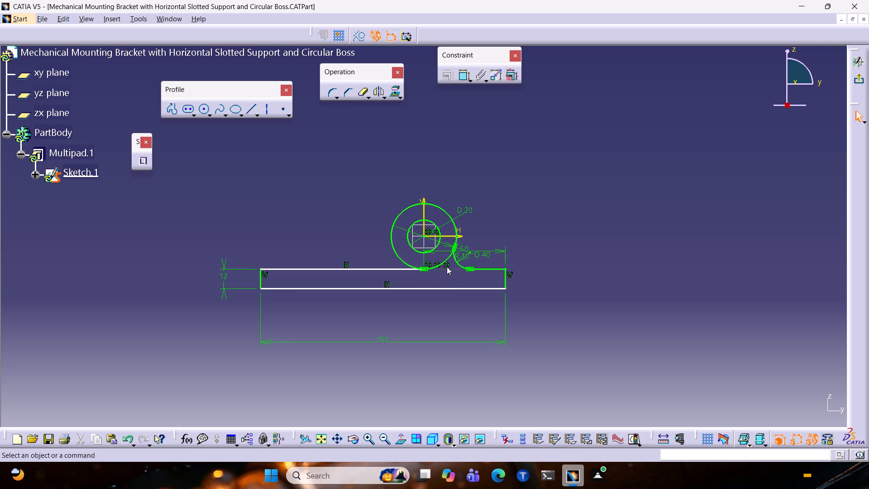
click(445, 265)
click(444, 264)
click(446, 267)
click(449, 265)
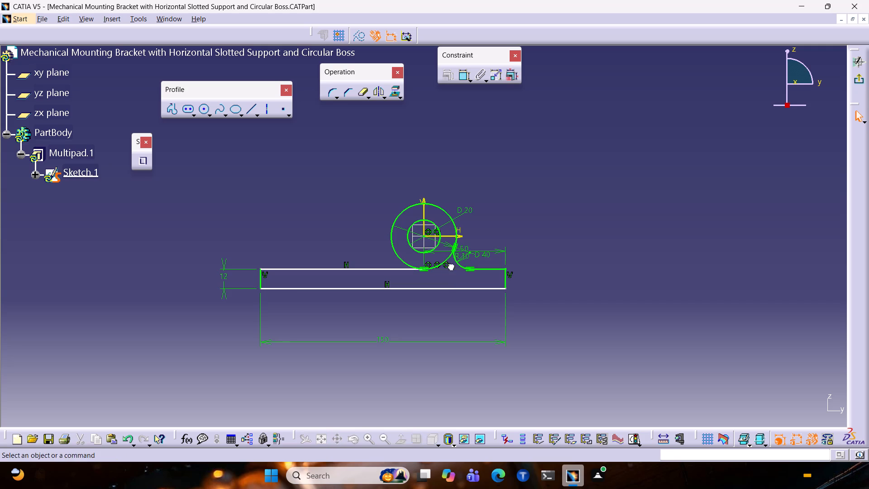
click(445, 263)
click(444, 269)
ctrl+middle_drag(451, 269, 470, 242)
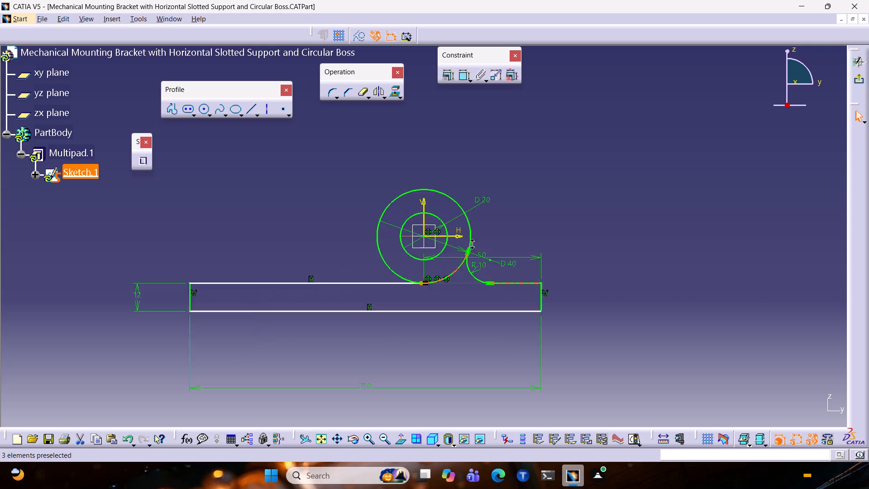
ctrl+middle_drag(470, 242, 527, 187)
double_click(438, 349)
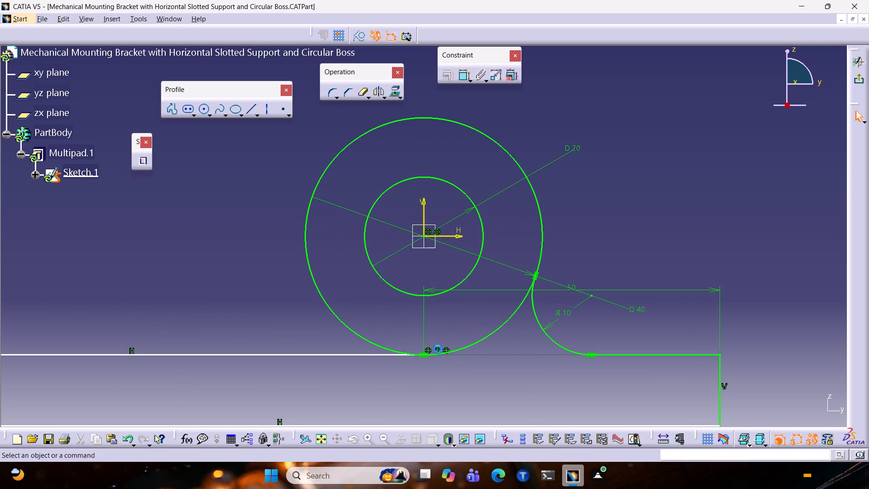
click(435, 348)
click(431, 347)
click(430, 346)
click(428, 348)
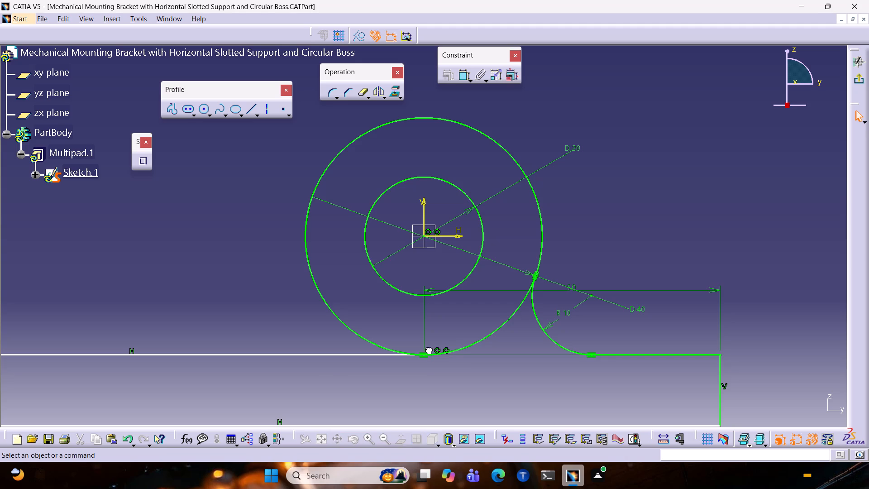
click(434, 349)
key(Delete)
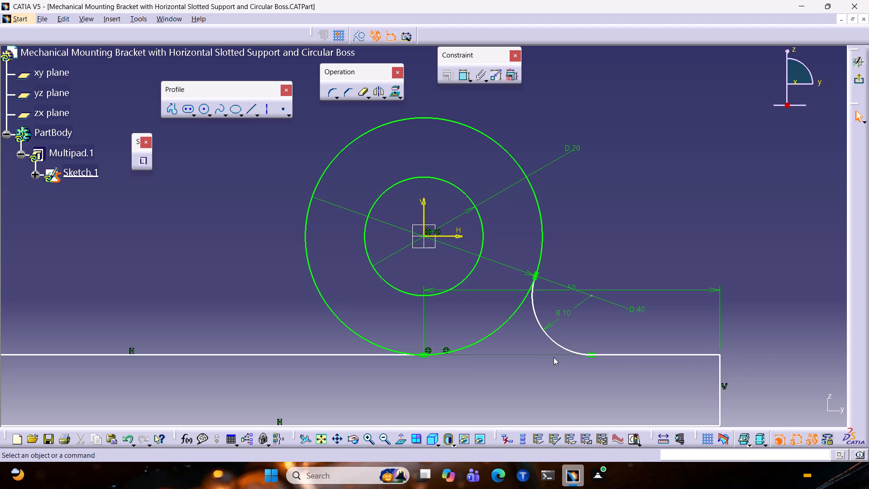
Check the remaining coincidence constraints where the outer circle meets the base plate's upper edge.
click(446, 351)
double_click(444, 347)
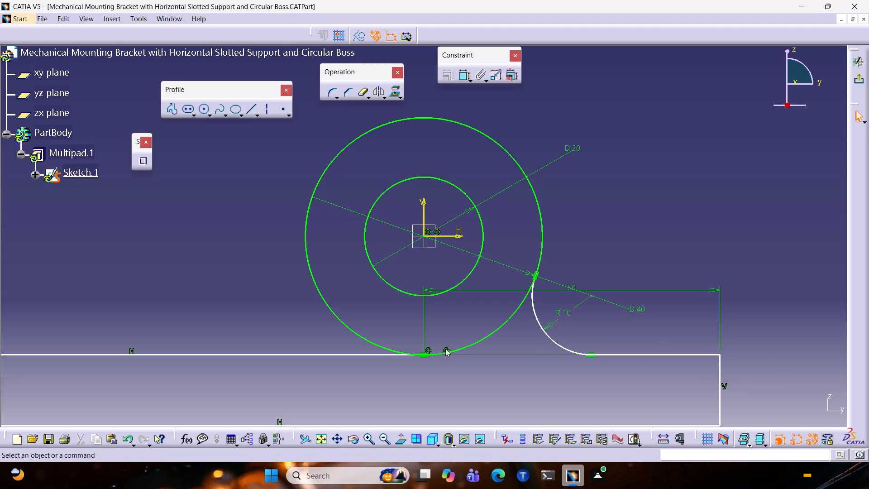
double_click(447, 349)
key(Escape)
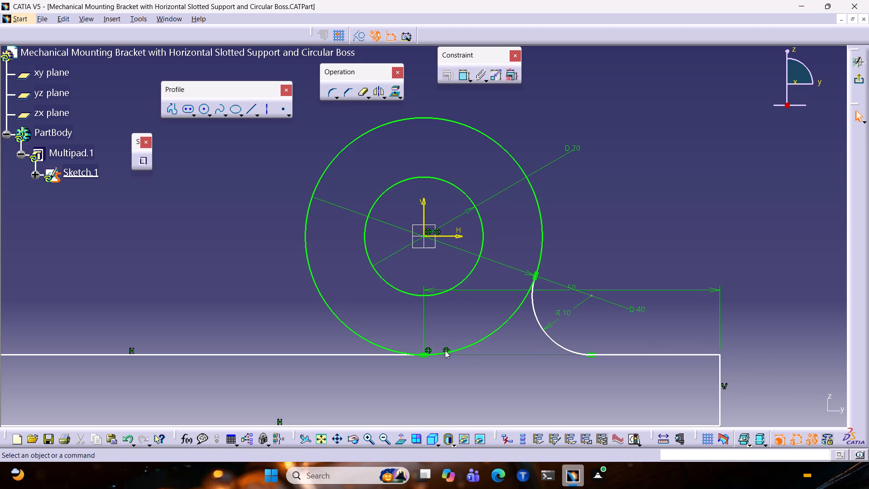
click(444, 348)
click(443, 348)
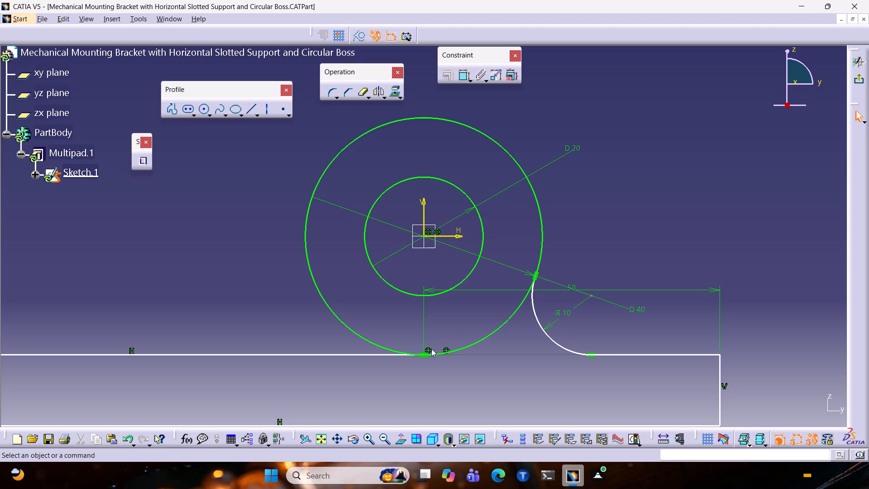
click(430, 350)
Dimension the vertical distance from the circles' centre to the plate's lower edge and set it to 30 mm.
ctrl+middle_drag(518, 259, 491, 350)
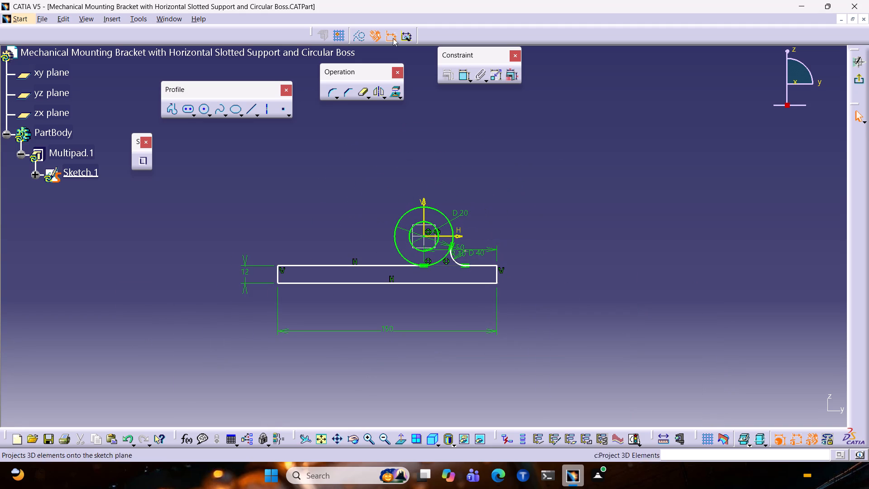
click(463, 80)
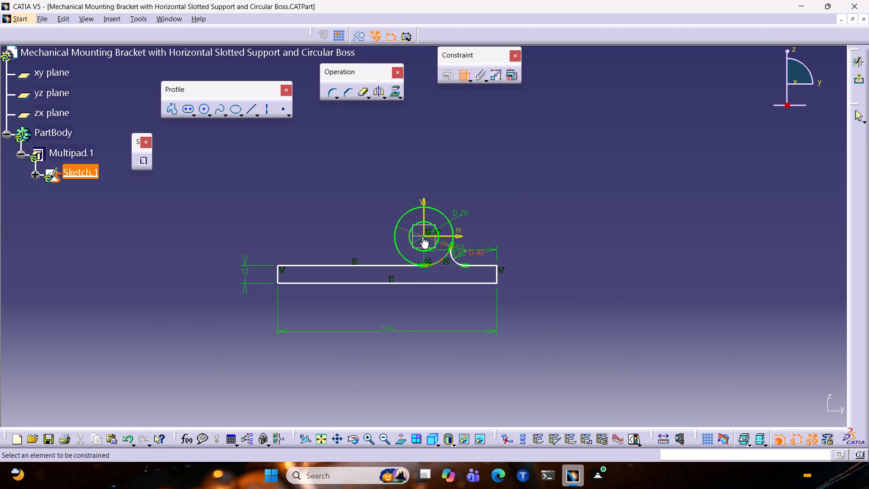
click(423, 237)
click(422, 283)
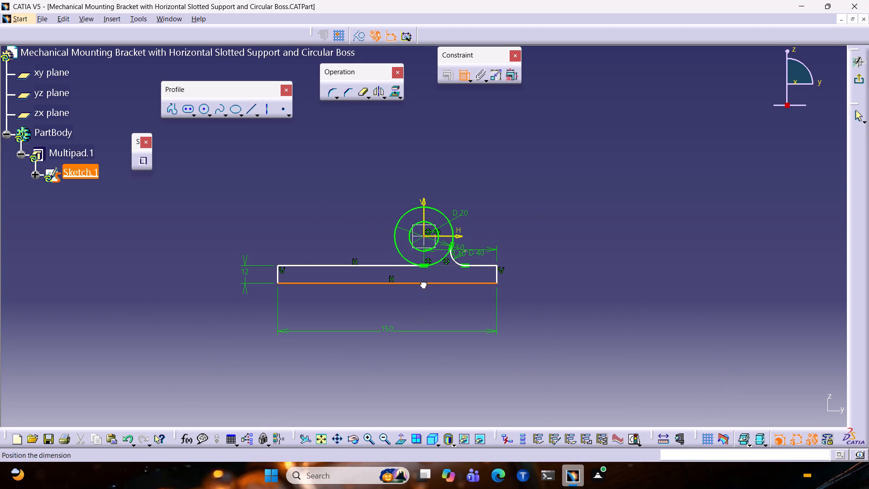
click(558, 258)
double_click(559, 258)
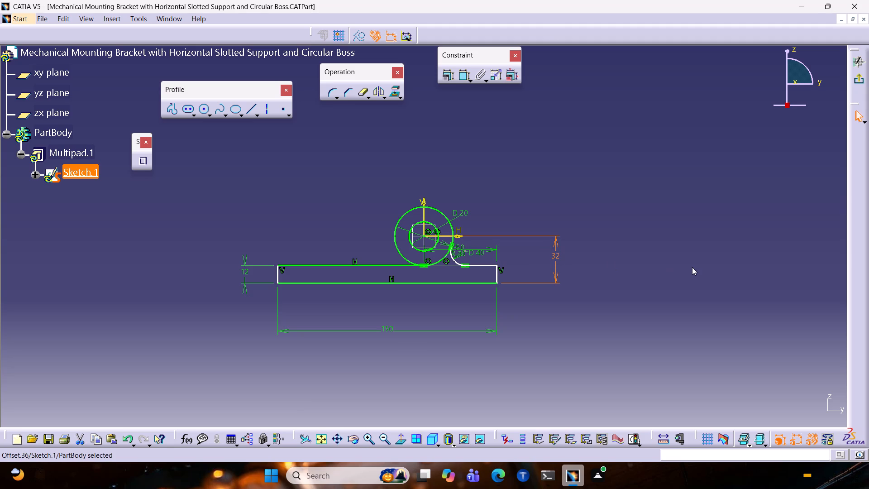
double_click(559, 257)
text(30)
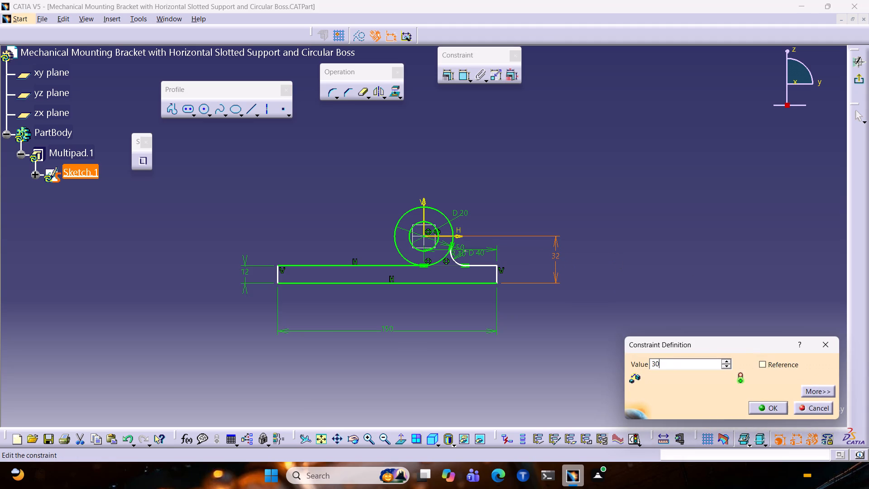
key(Return)
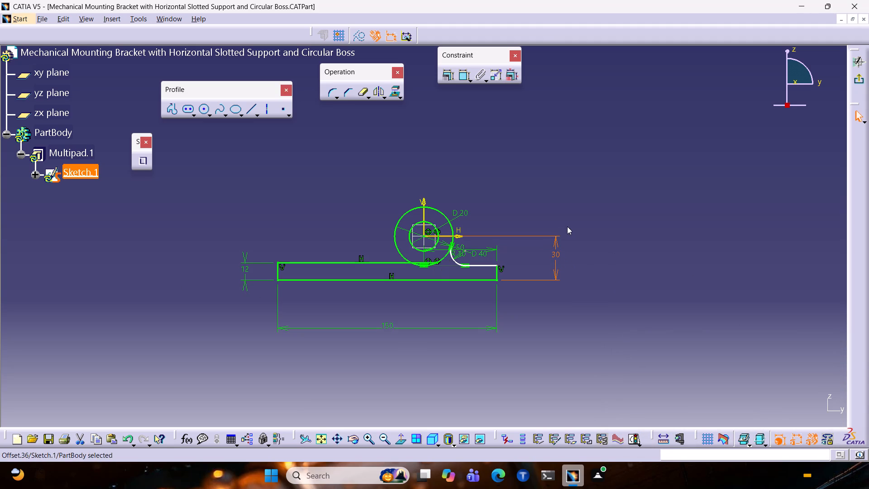
click(606, 264)
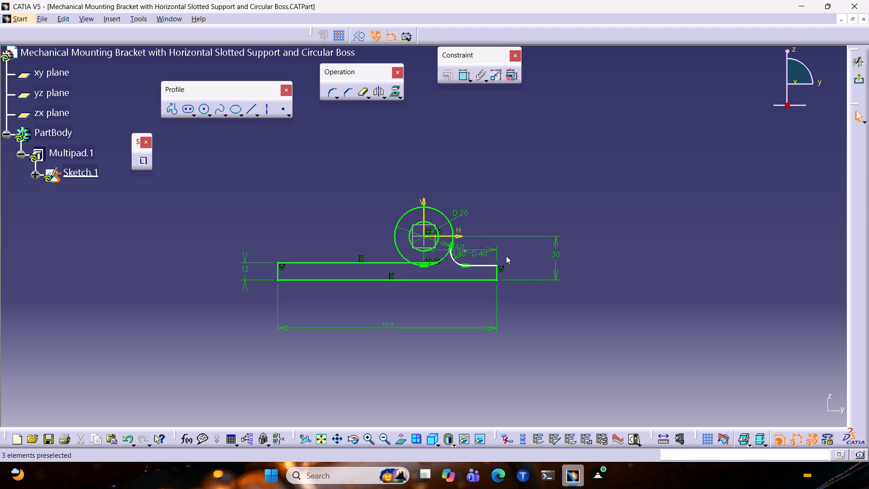
Reposition the fillet's R 10 dimension directly above the tangent point on the plate's upper edge.
ctrl+middle_drag(506, 256, 571, 212)
drag(489, 273, 521, 261)
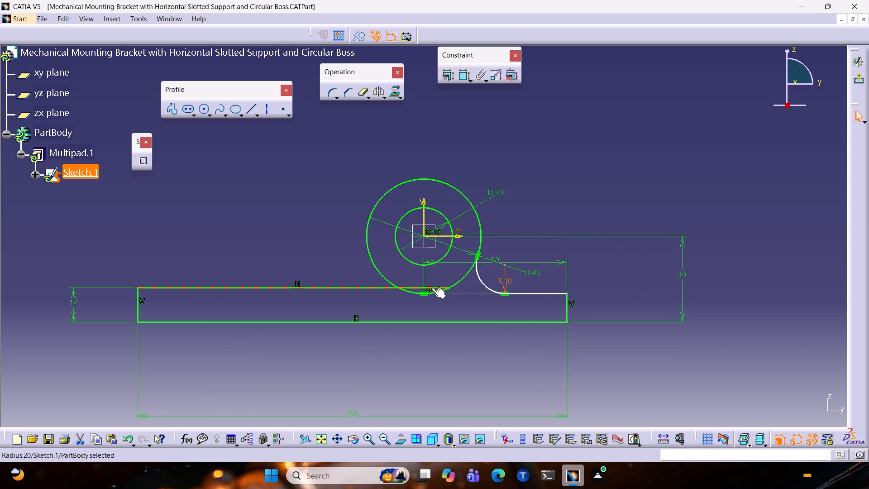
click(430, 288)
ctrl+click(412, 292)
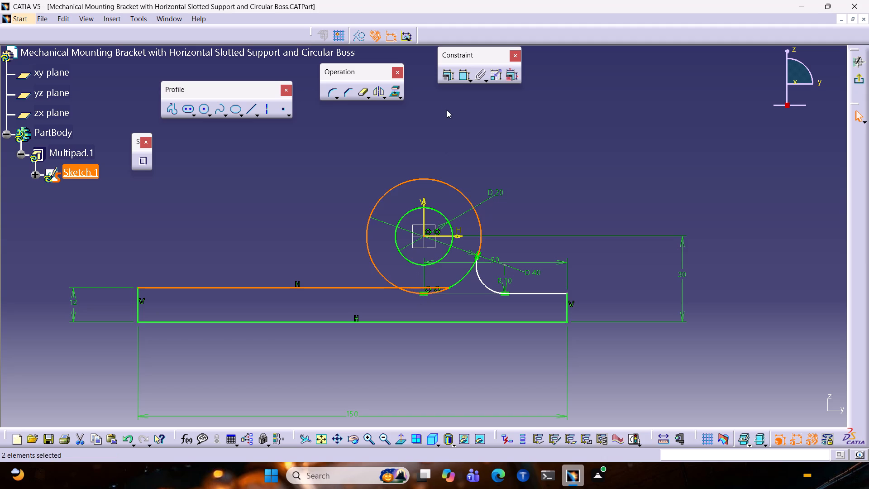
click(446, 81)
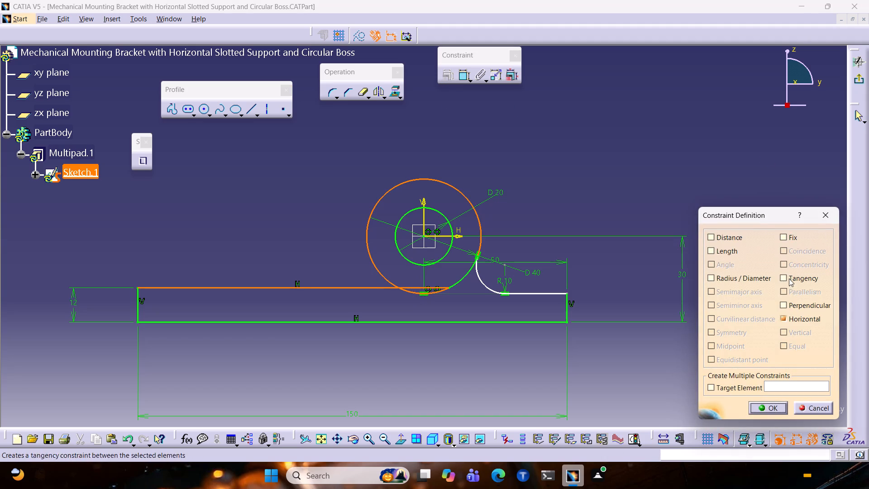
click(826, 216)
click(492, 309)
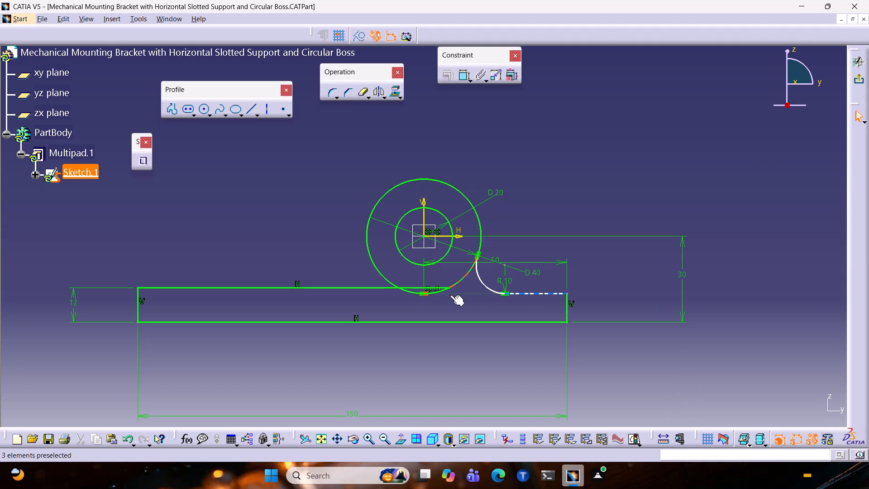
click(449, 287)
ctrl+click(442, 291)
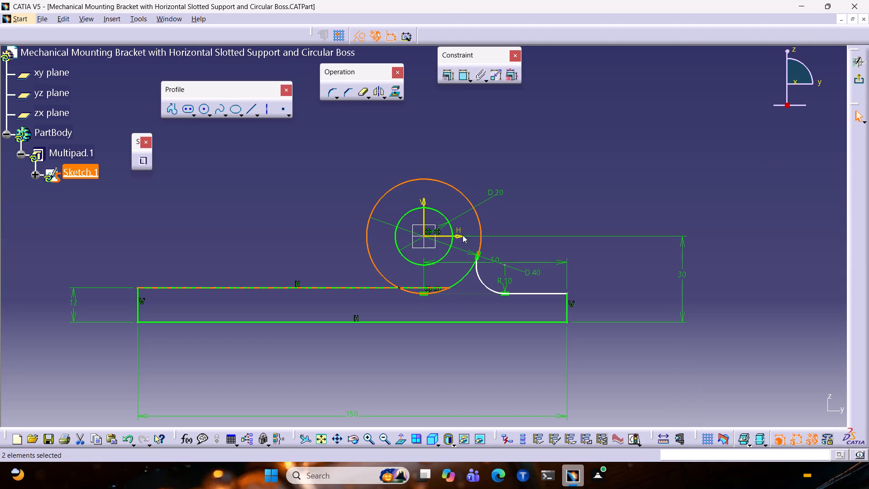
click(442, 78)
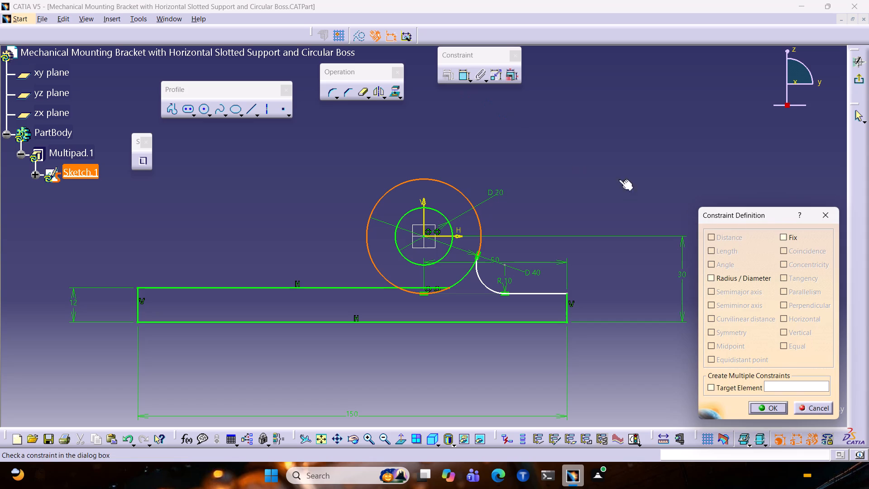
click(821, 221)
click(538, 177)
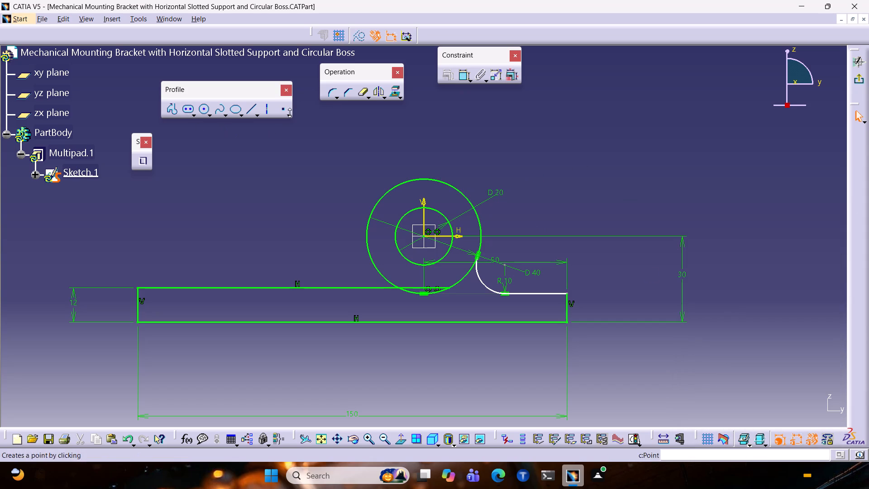
Quick Trim away the portion of the plate's upper-left edge that lies inside the outer circle.
double_click(362, 91)
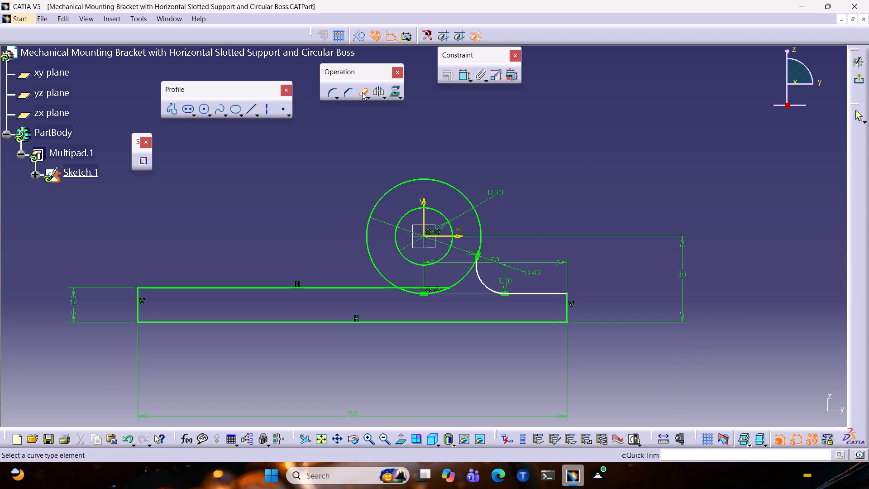
click(443, 38)
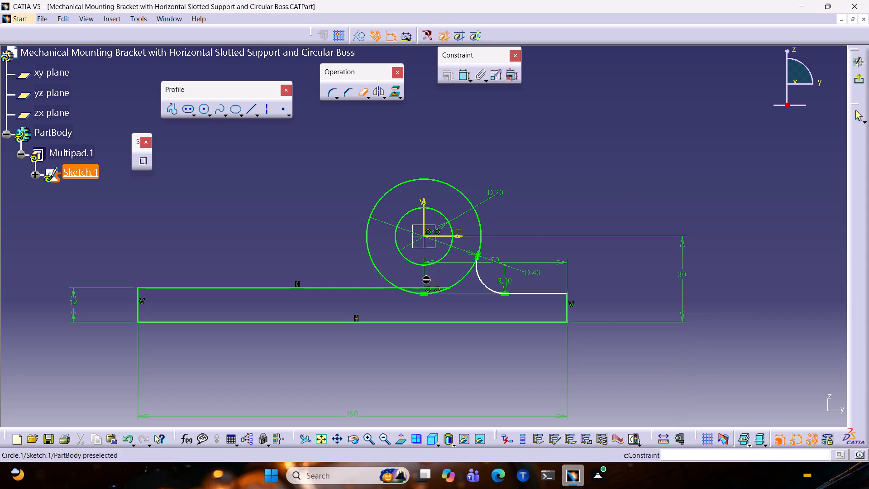
click(427, 289)
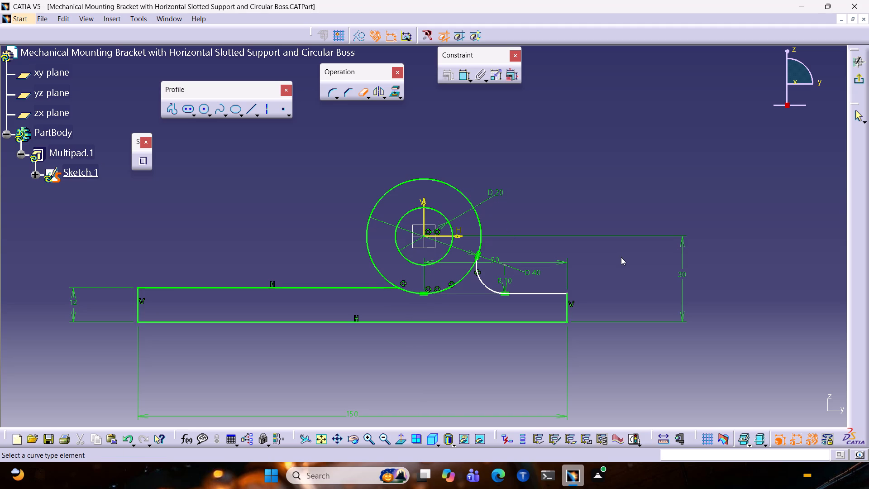
key(Escape)
key(Escape)
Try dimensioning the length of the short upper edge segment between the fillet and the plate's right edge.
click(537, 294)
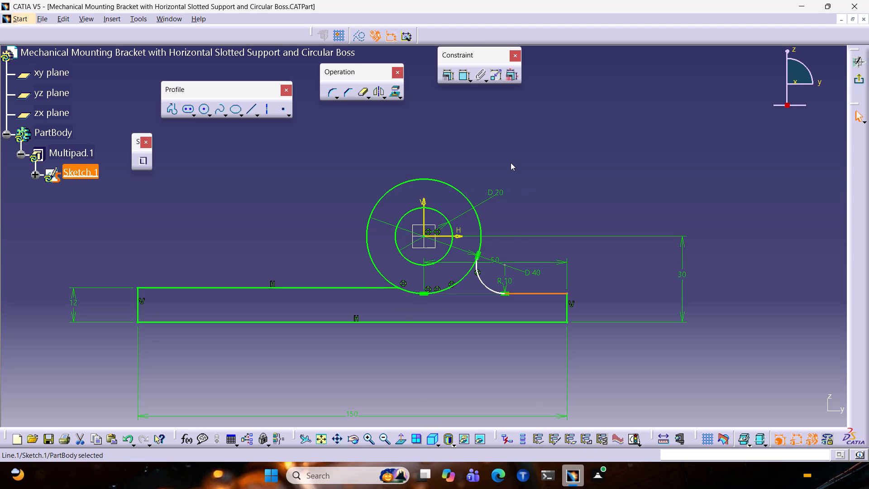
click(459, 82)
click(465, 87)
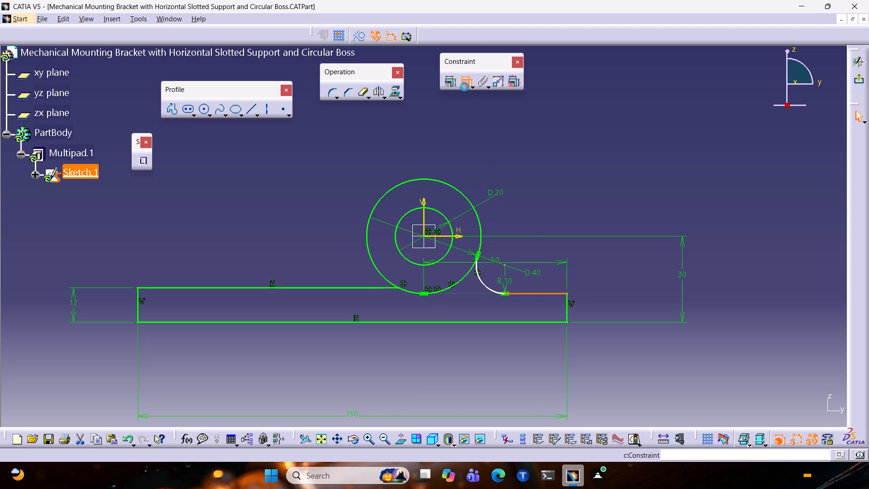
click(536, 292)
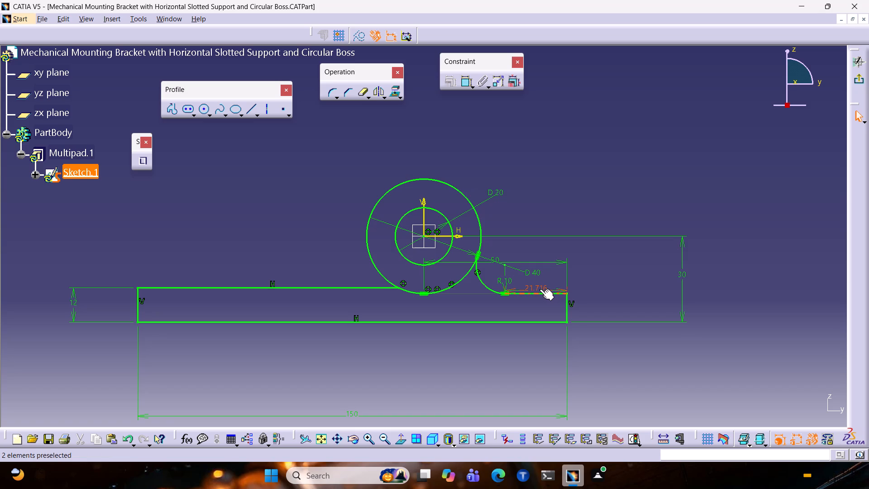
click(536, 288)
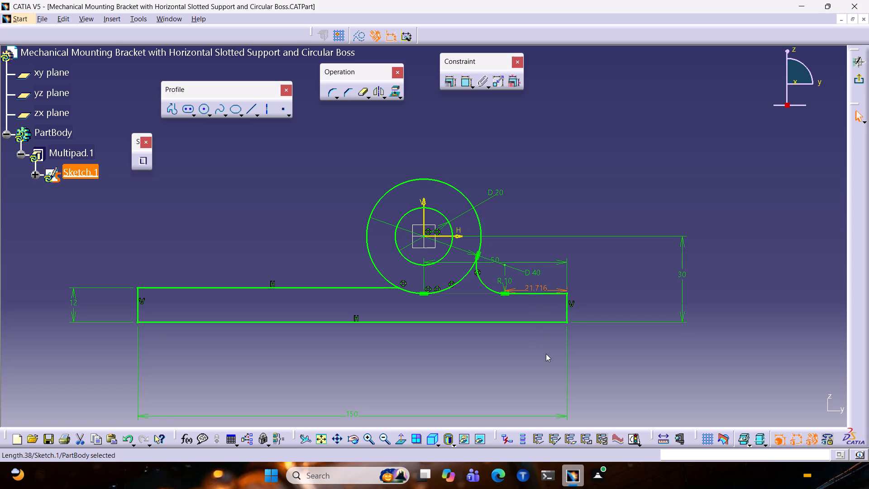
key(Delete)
Dimension the horizontal distance from the circles' centre to the plate's right edge, placing the dimension below the plate.
click(464, 83)
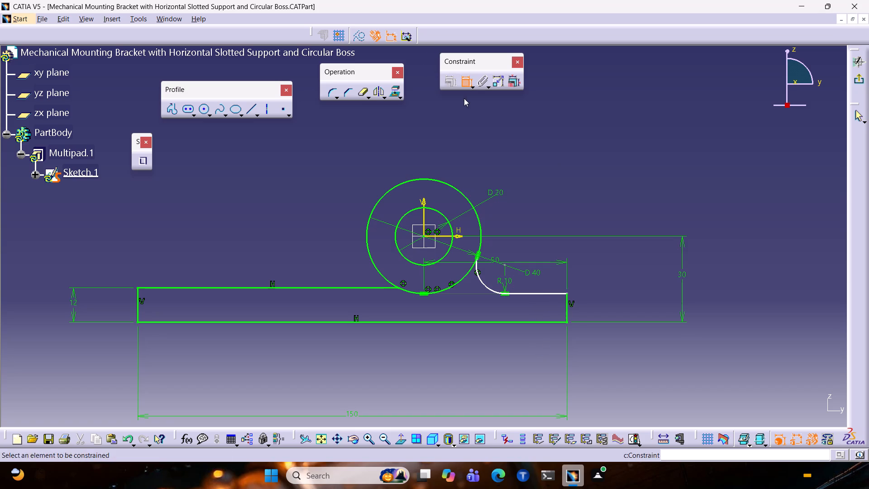
click(423, 235)
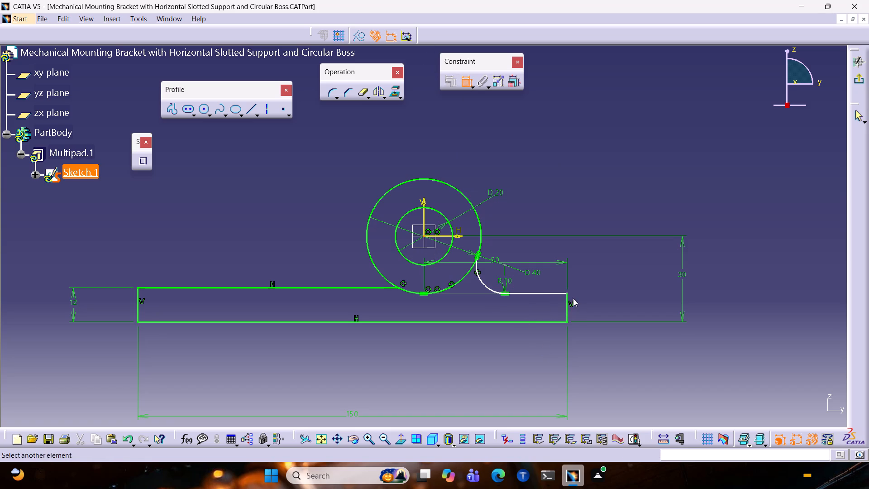
click(568, 304)
click(495, 357)
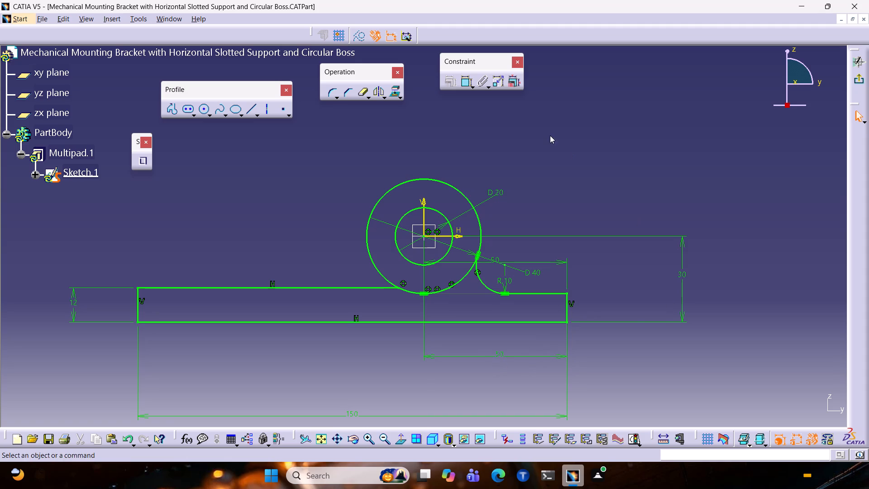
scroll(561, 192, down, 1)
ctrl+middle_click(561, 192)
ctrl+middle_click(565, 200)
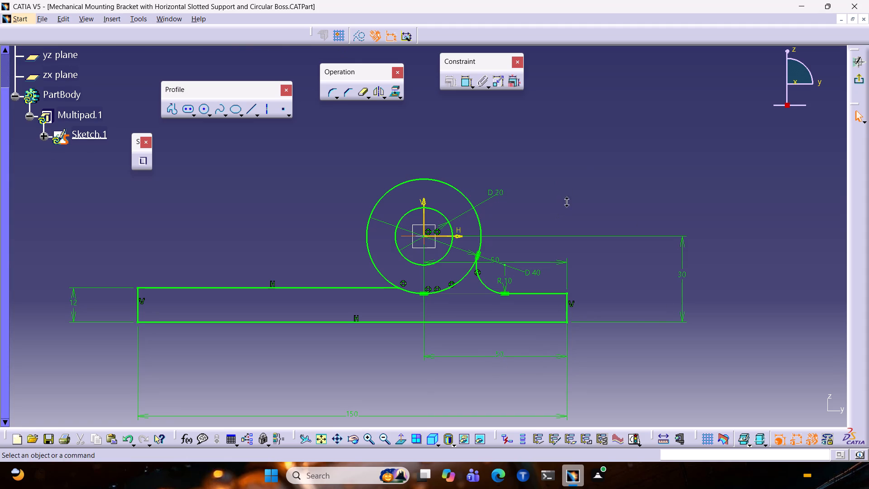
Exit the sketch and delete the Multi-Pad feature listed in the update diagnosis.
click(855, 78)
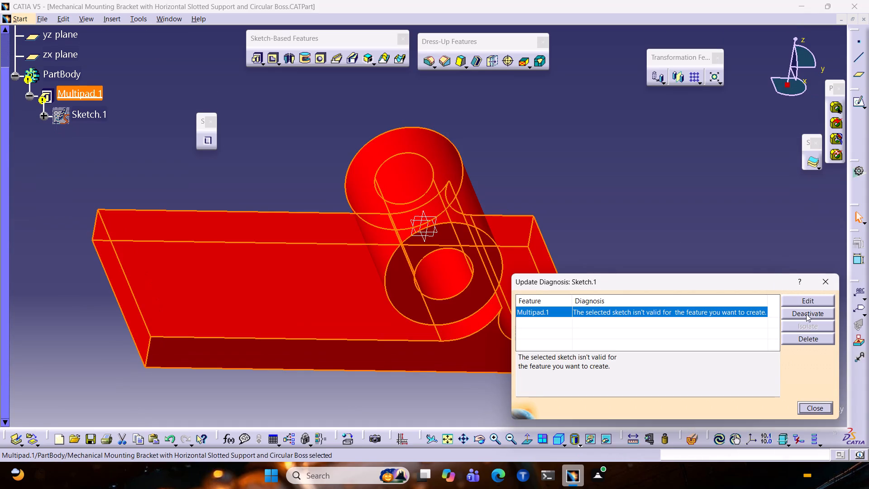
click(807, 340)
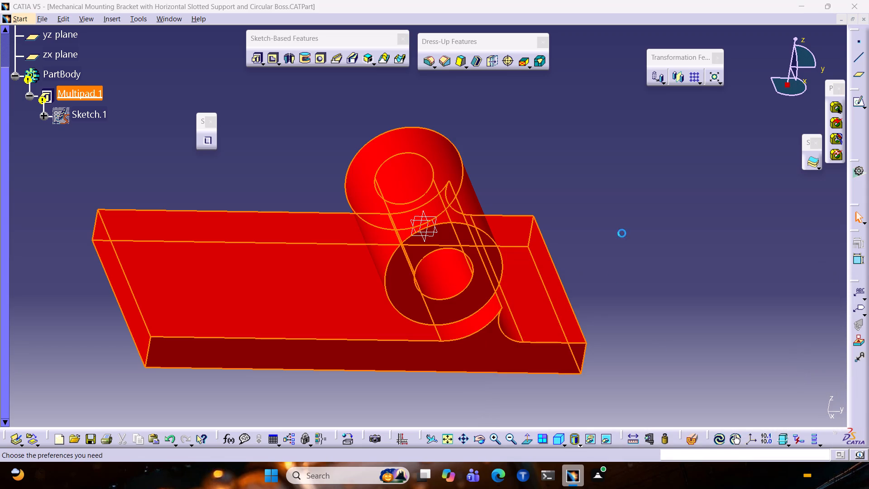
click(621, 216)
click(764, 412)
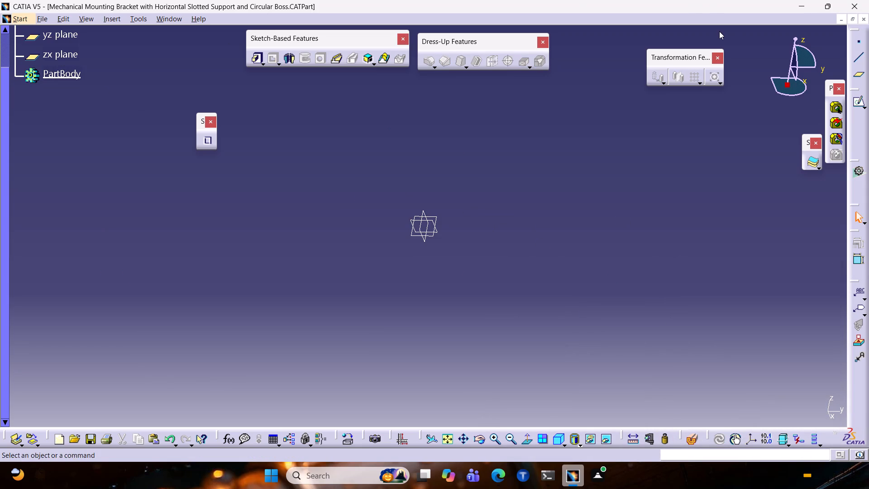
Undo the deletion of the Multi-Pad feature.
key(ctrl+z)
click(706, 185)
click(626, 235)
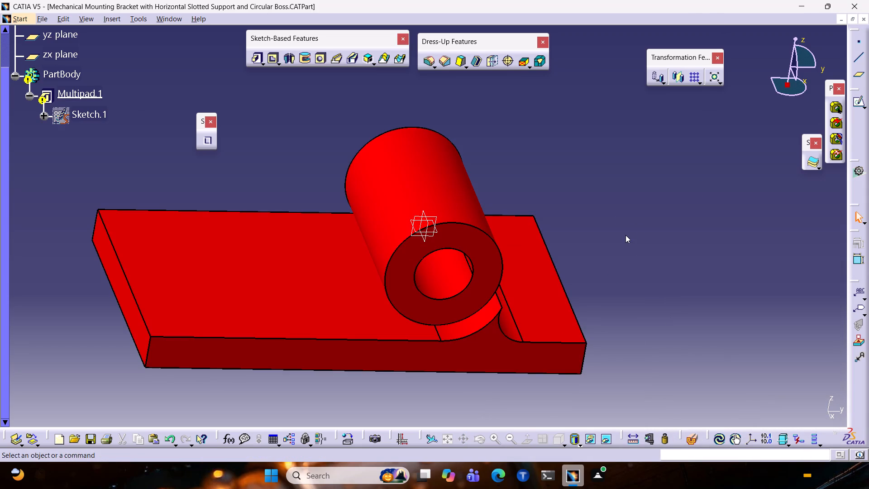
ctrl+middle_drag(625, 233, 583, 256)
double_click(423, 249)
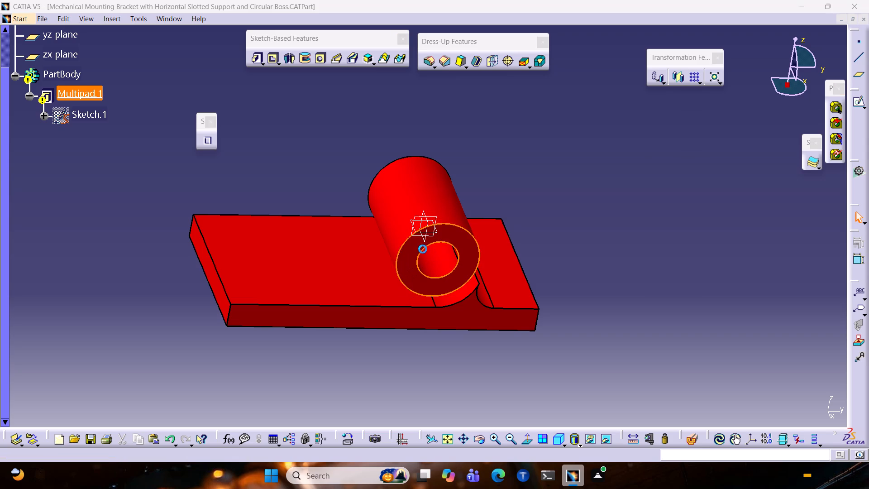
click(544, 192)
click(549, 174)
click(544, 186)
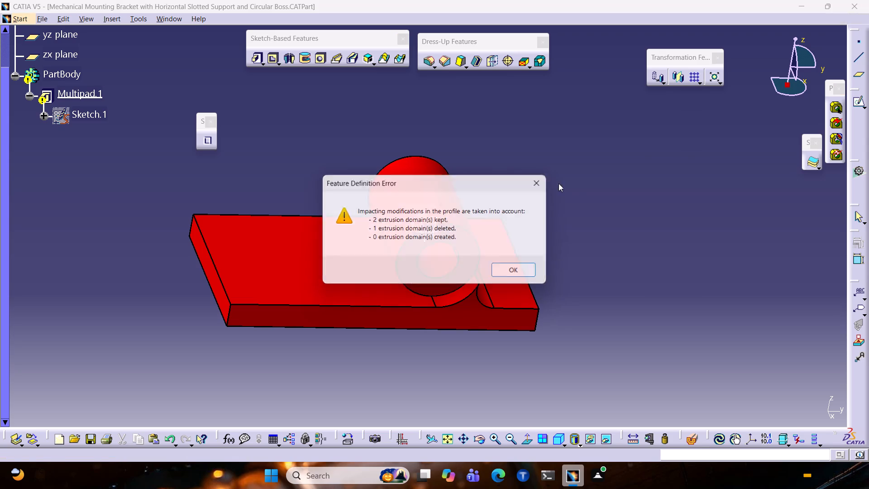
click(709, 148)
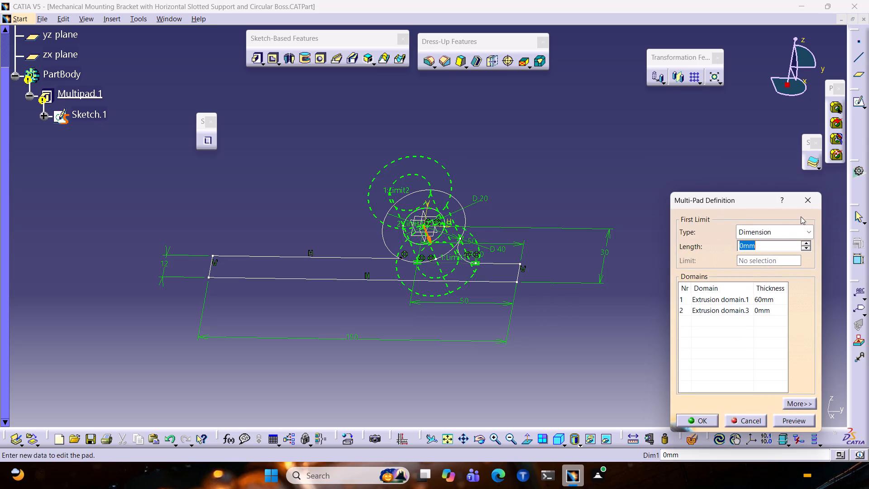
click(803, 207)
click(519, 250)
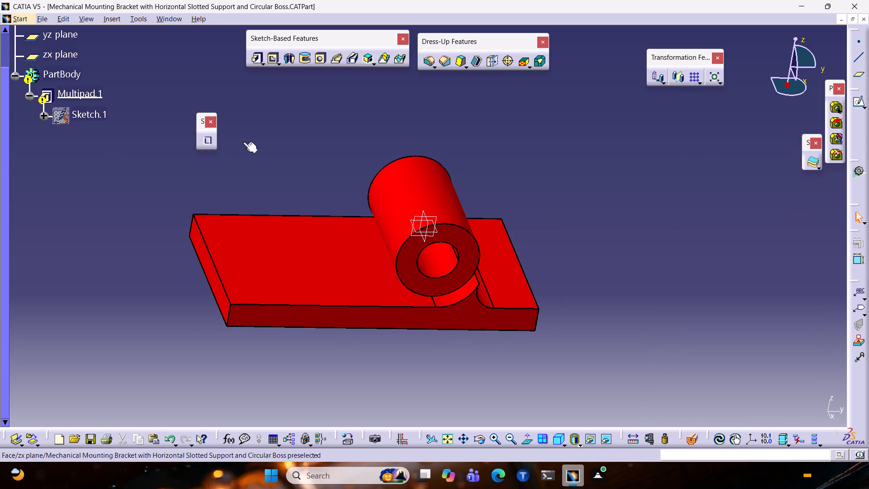
Reopen Sketch.1 under the Multi-Pad for editing.
click(77, 110)
double_click(80, 115)
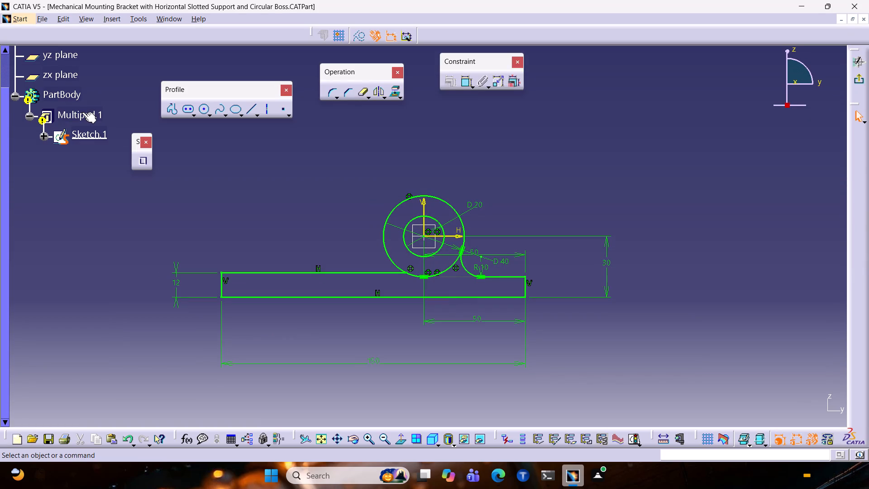
Switch to the Edge browser to consult the mounting bracket reference.
click(496, 474)
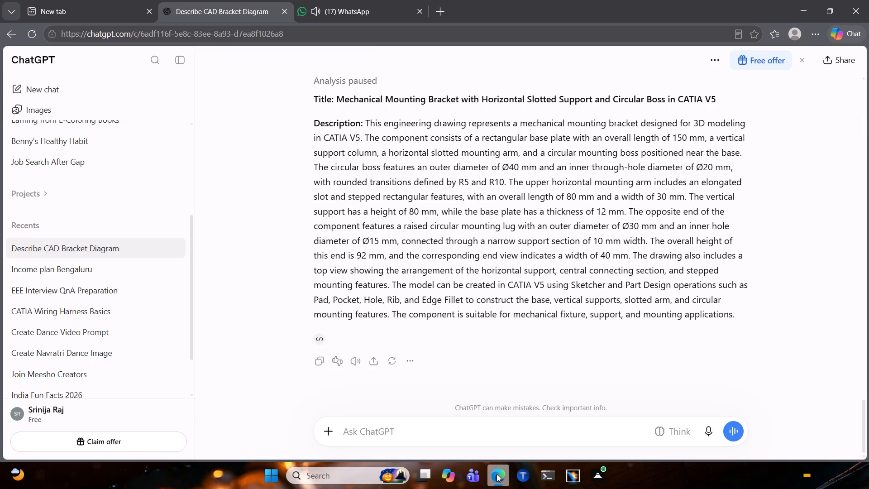
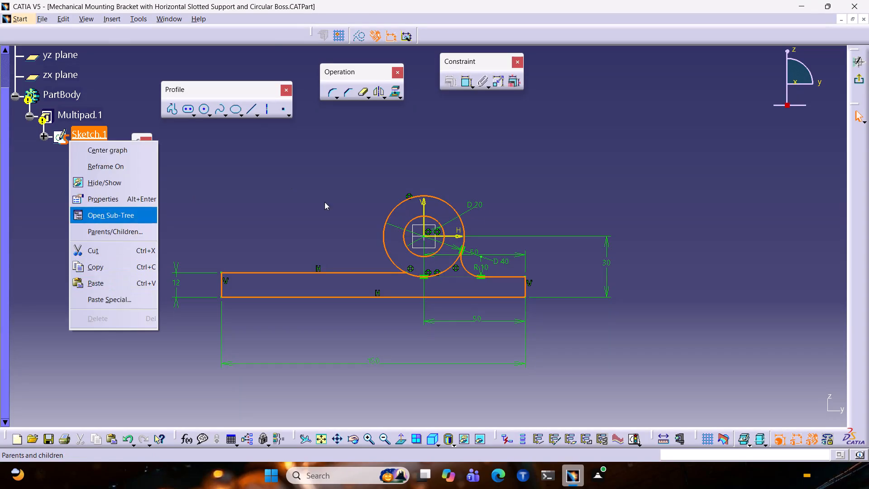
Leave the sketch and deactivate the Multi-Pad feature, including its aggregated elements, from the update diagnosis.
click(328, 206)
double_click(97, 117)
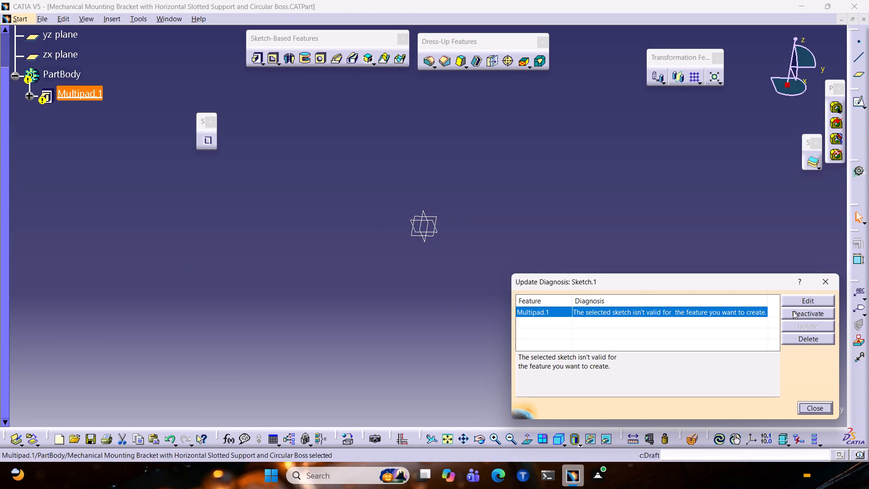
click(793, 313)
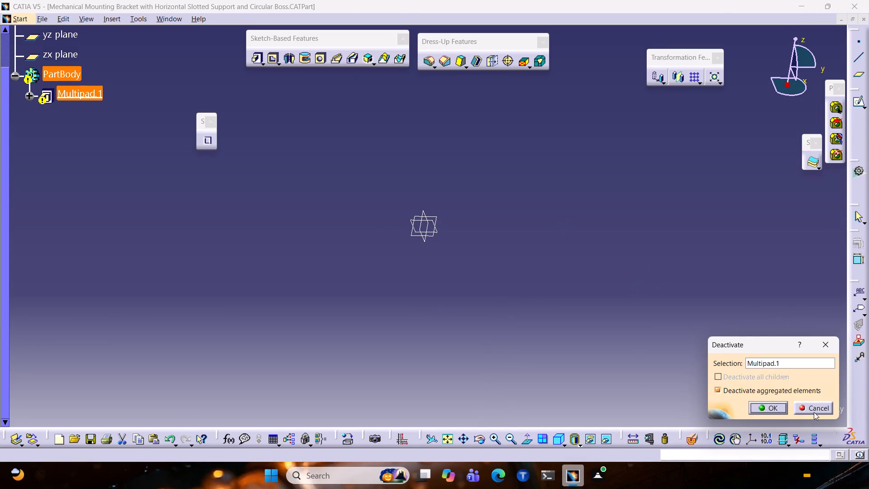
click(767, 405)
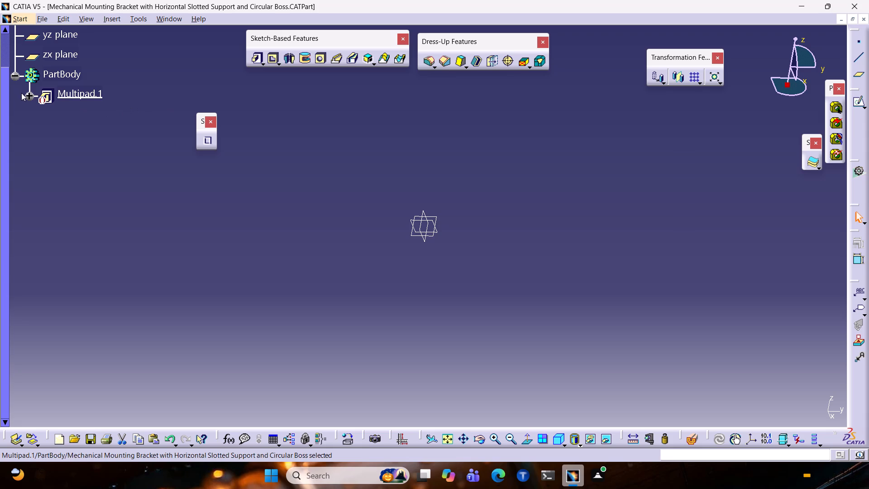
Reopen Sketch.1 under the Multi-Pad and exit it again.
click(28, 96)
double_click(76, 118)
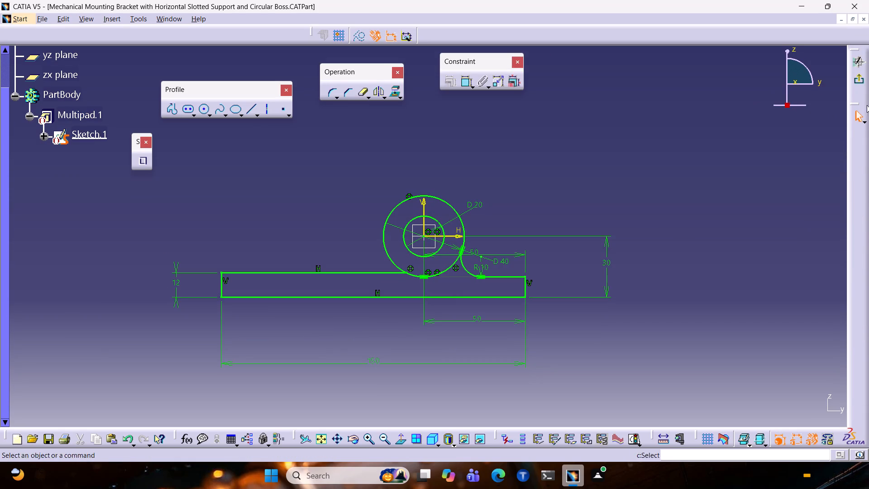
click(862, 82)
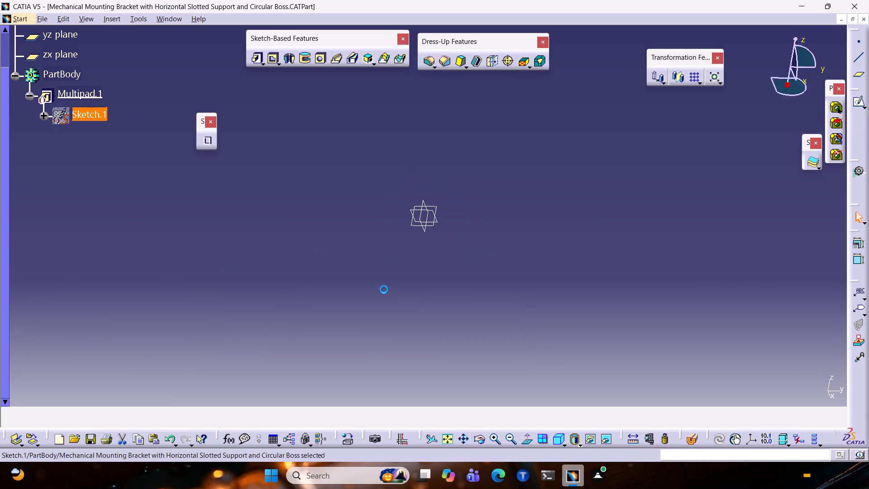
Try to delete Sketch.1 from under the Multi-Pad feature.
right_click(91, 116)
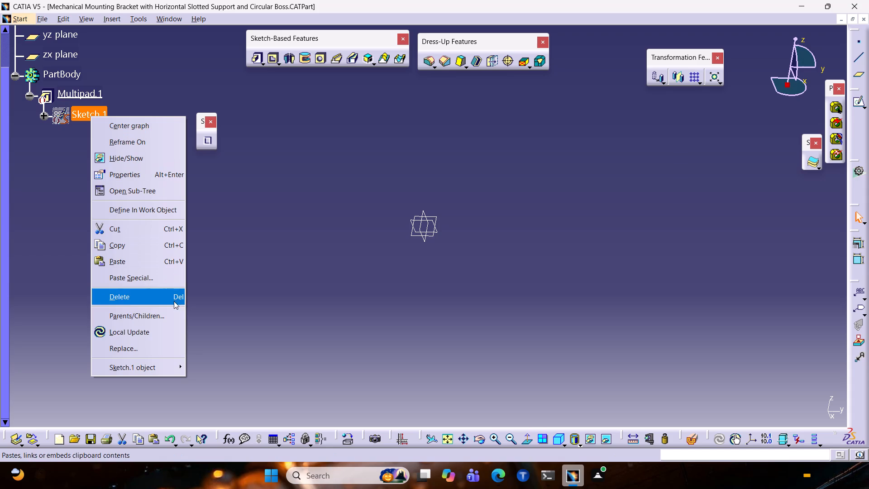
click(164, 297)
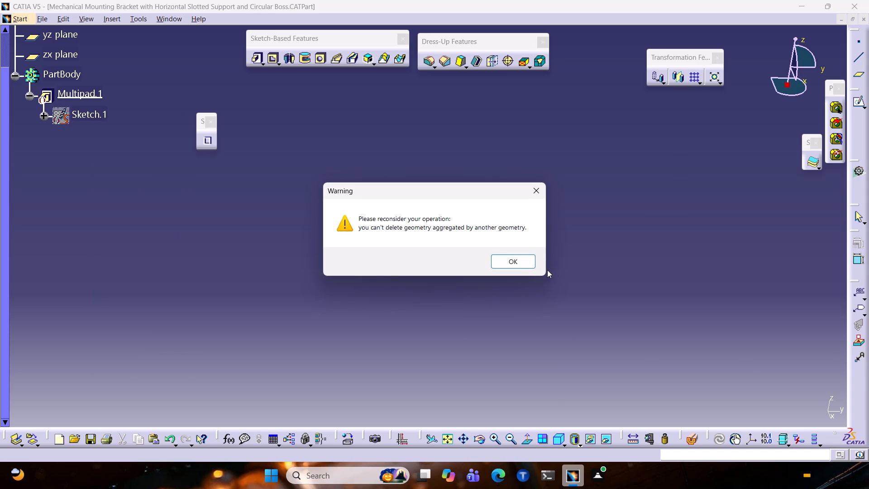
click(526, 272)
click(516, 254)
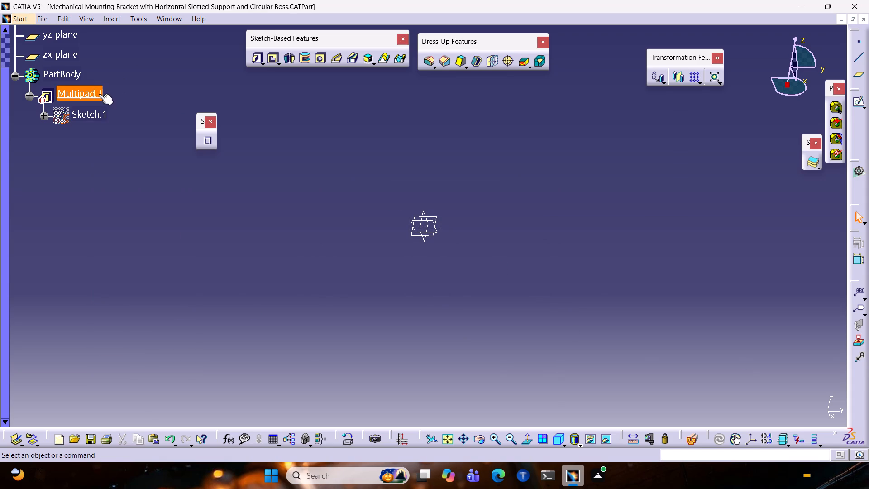
Delete the Multi-Pad feature together with its aggregated elements.
right_click(99, 94)
click(175, 279)
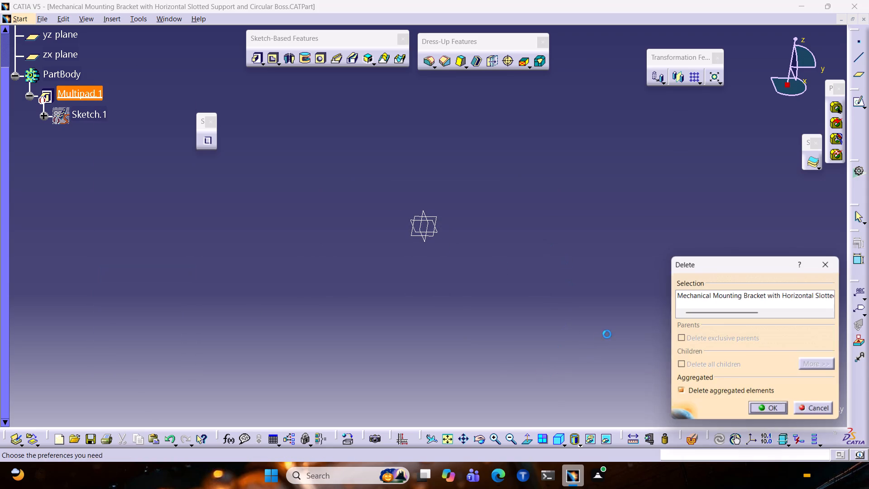
click(759, 404)
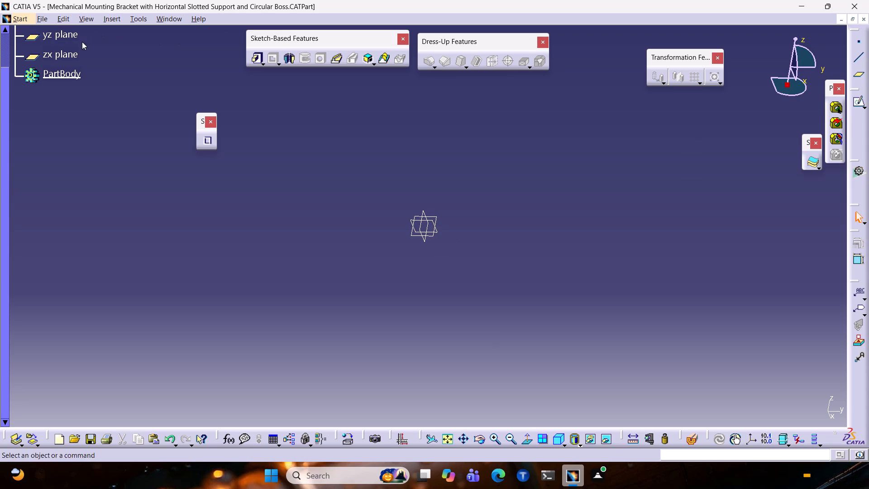
Start a new sketch on the yz plane.
click(71, 36)
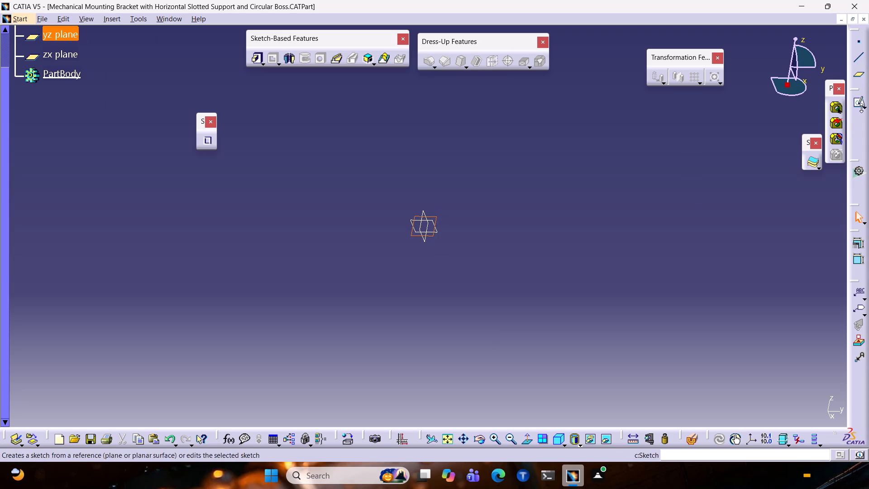
click(861, 108)
double_click(860, 102)
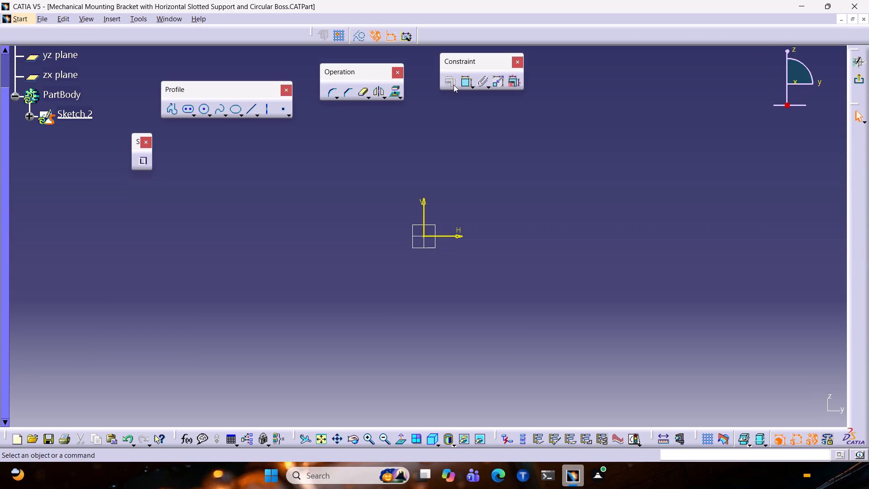
Sketch two concentric circles at the origin, about 30 mm and 60 mm in diameter.
click(203, 109)
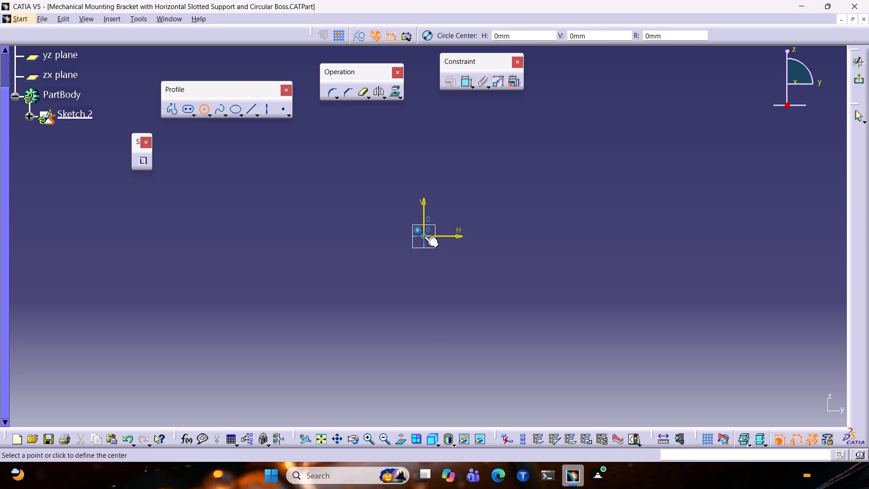
click(424, 235)
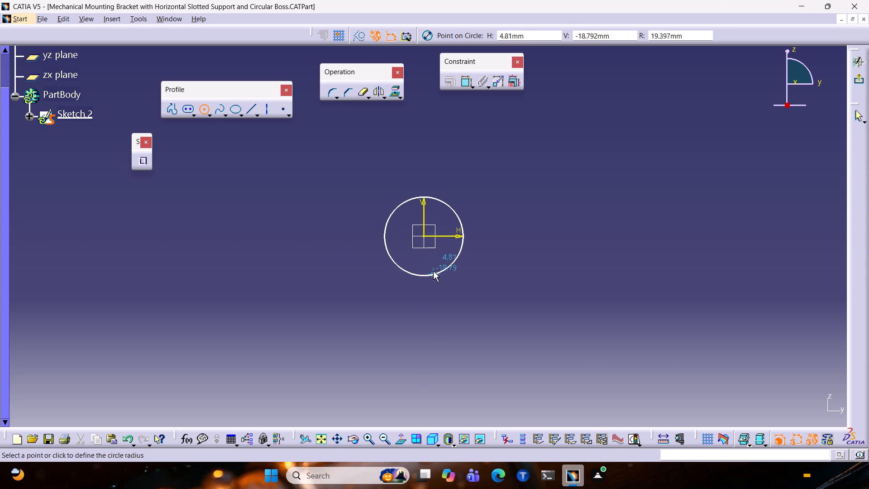
click(432, 265)
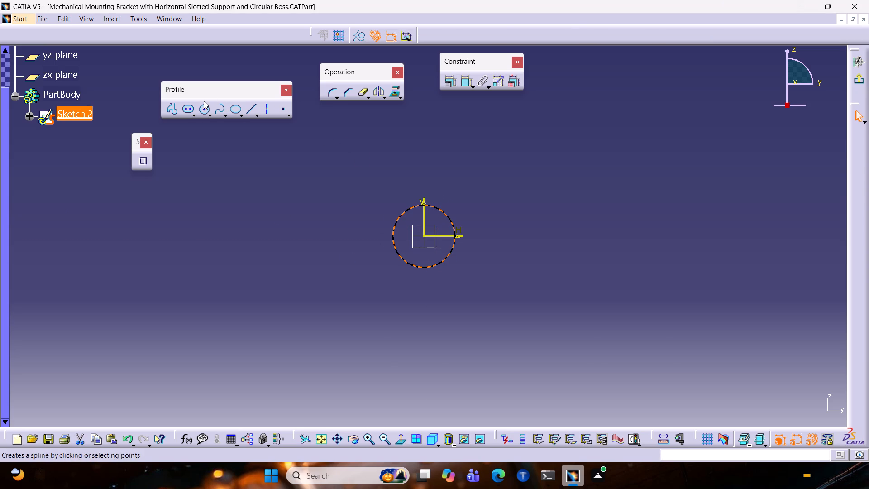
click(204, 101)
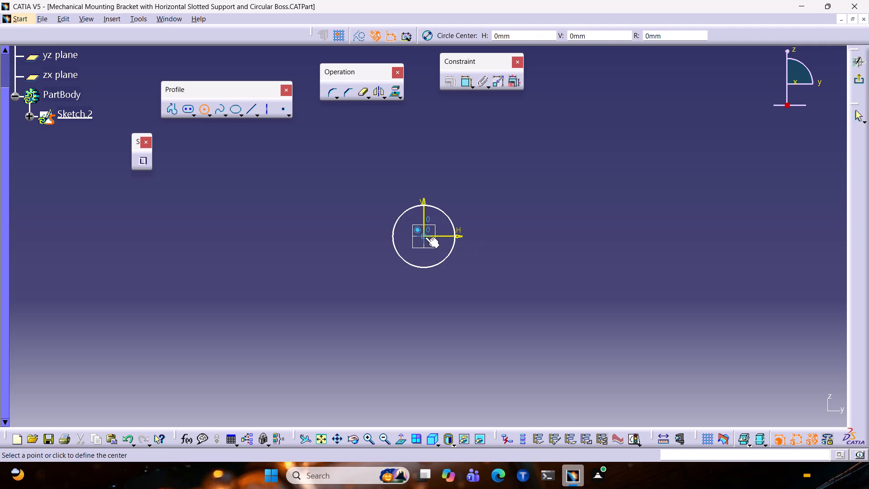
click(425, 237)
click(432, 297)
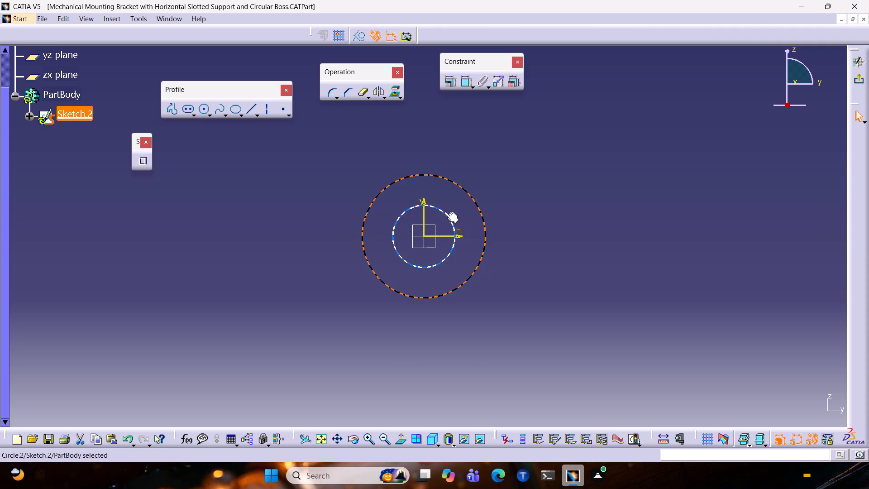
Constrain the inner circle's diameter to 20 mm.
click(444, 213)
click(465, 81)
click(503, 216)
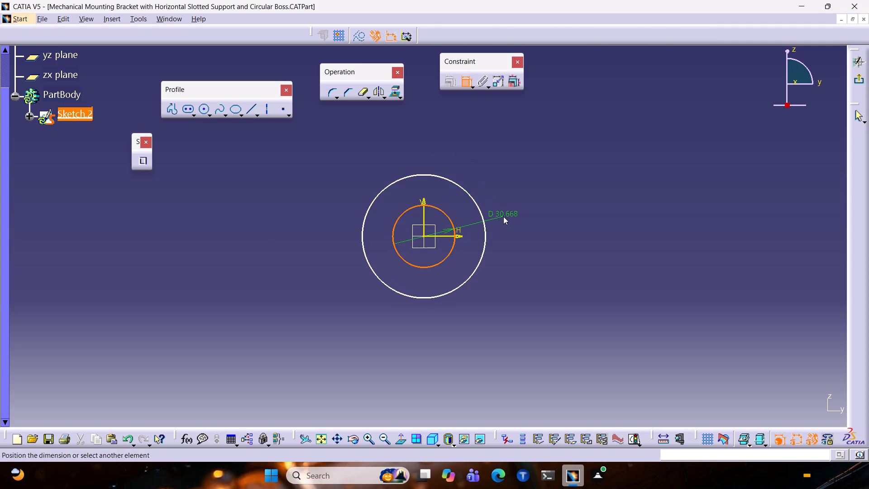
double_click(502, 214)
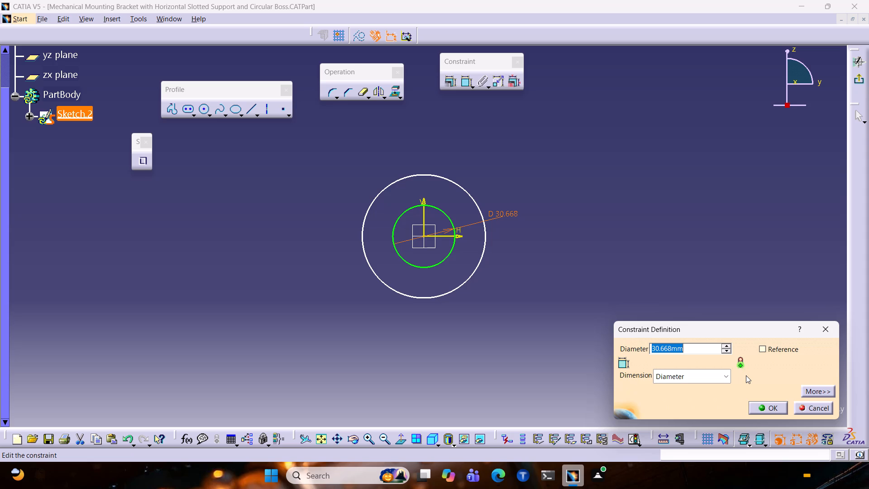
text(20)
key(Return)
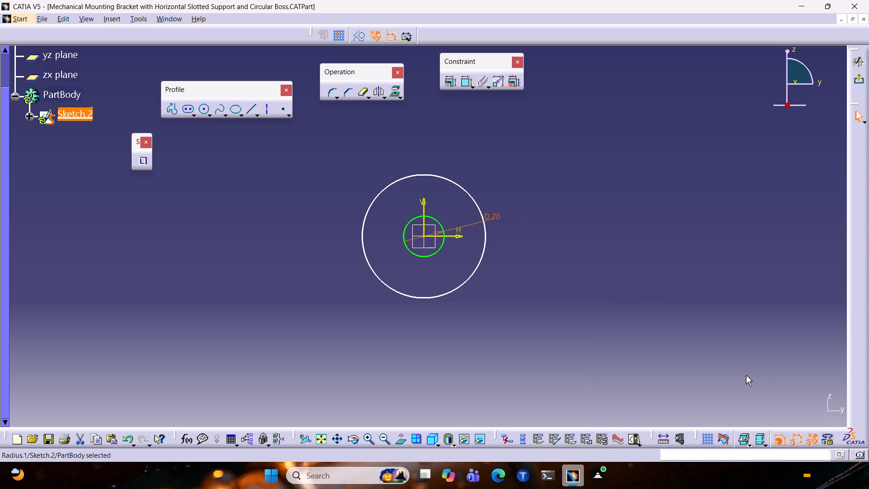
Constrain the outer circle's diameter to 40 mm.
click(476, 202)
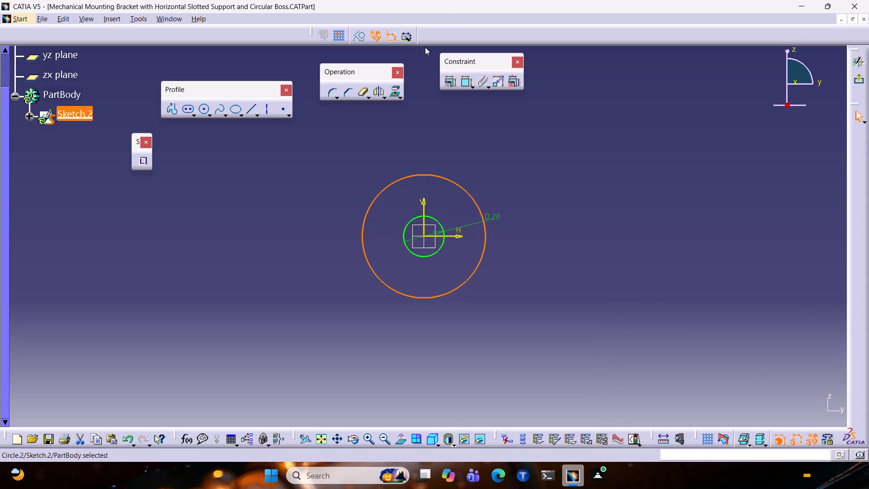
click(463, 75)
click(491, 158)
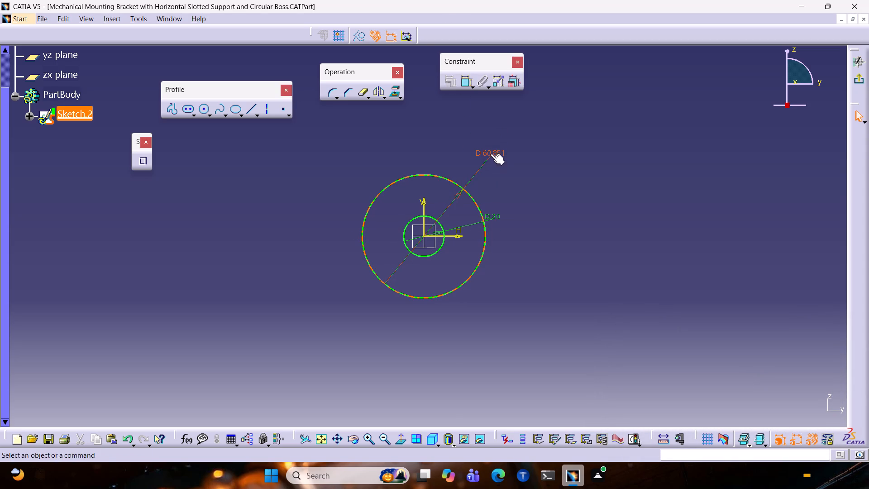
double_click(490, 153)
text(40)
key(Return)
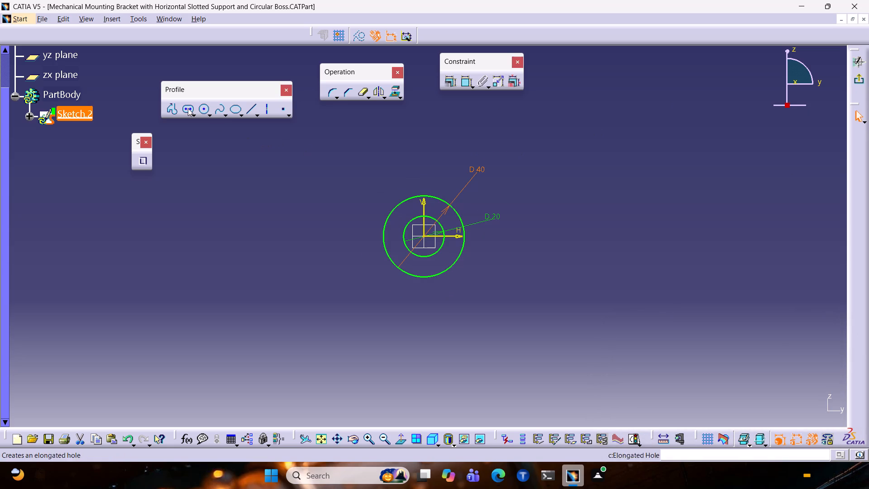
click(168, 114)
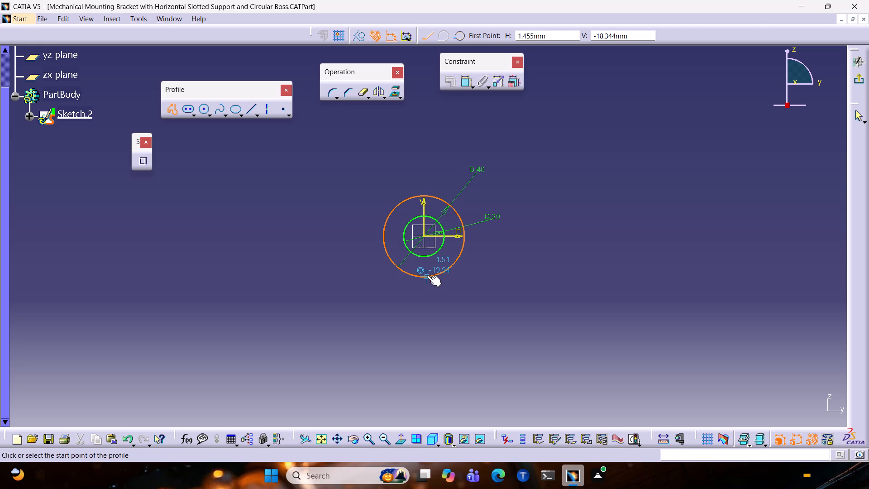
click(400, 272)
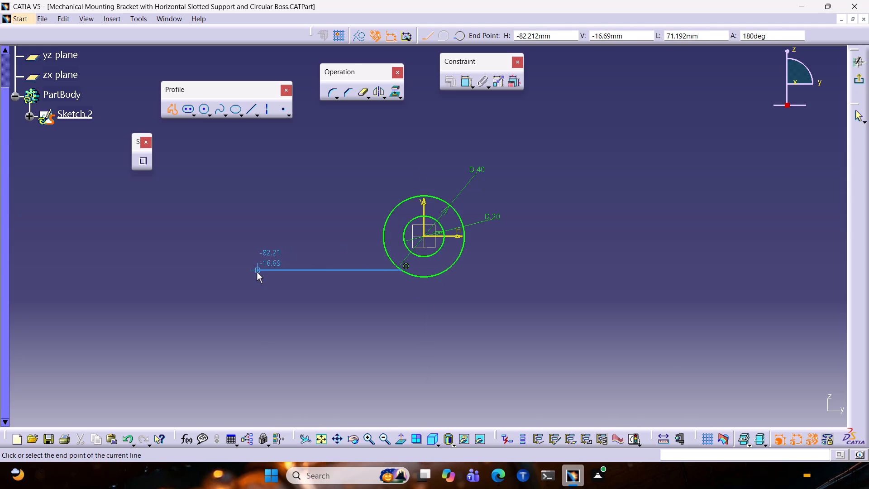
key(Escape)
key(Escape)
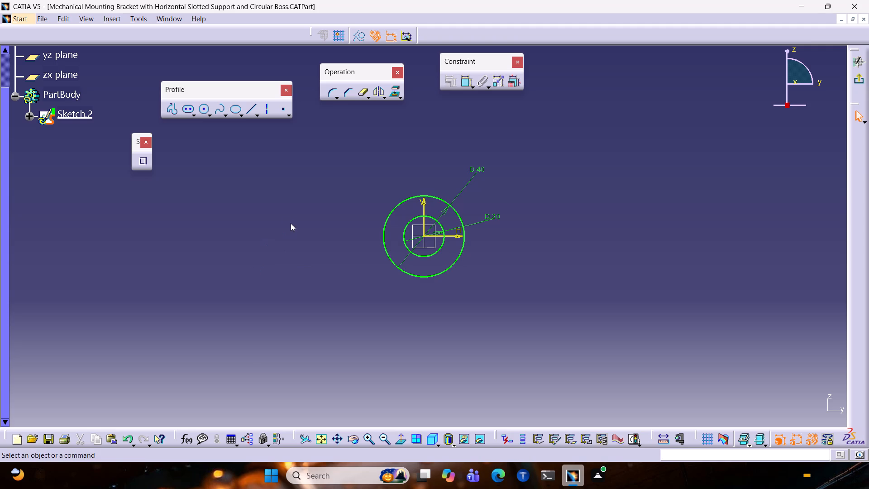
Start a profile on the outer circle's lower right with a horizontal line about 22 mm long and a vertical 12 mm line downward.
click(168, 110)
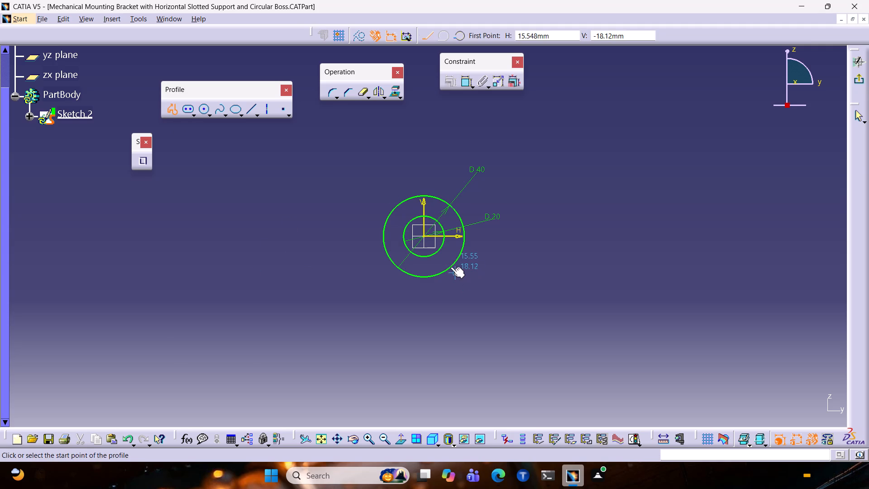
click(451, 268)
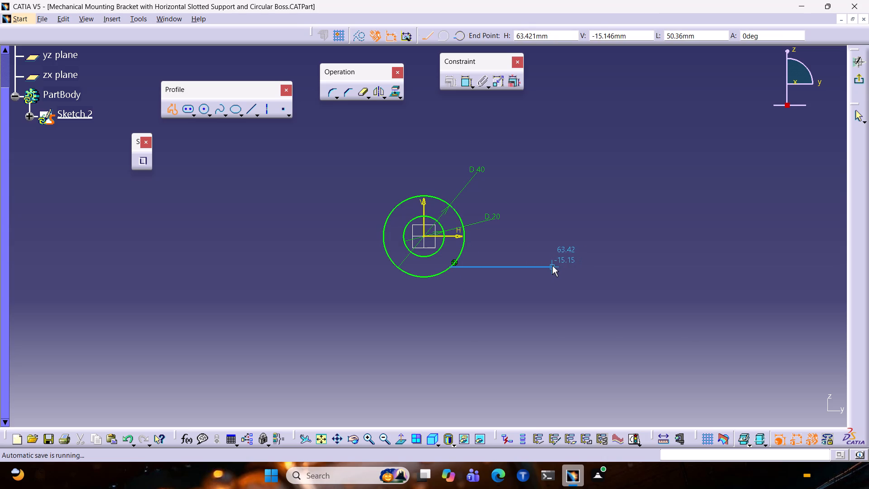
click(496, 265)
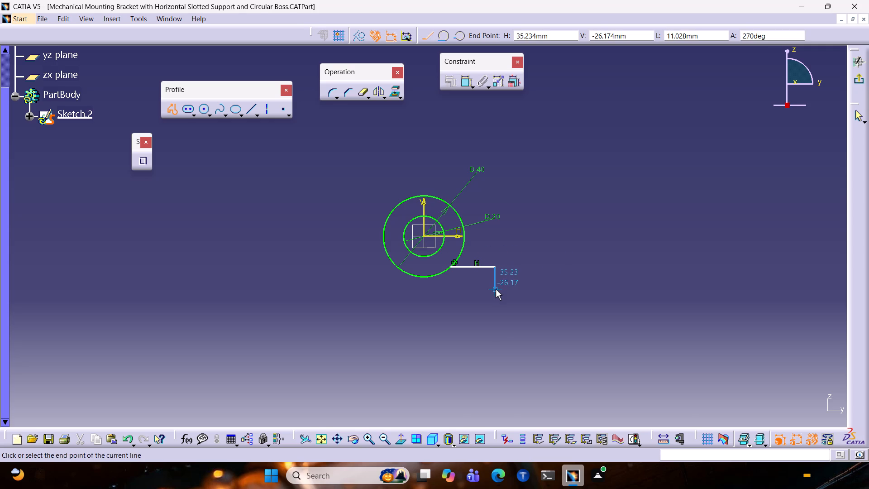
key(Tab)
key(Tab)
key(Tab)
key(Tab)
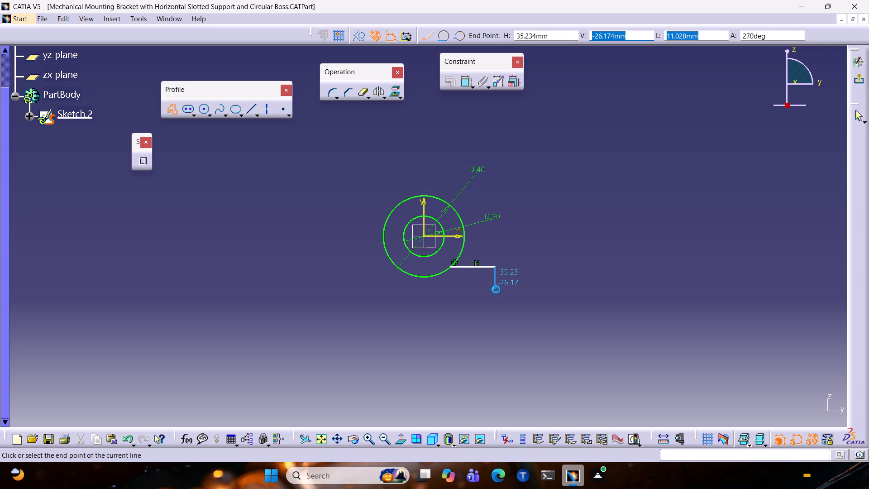
text(12)
key(Return)
key(Return)
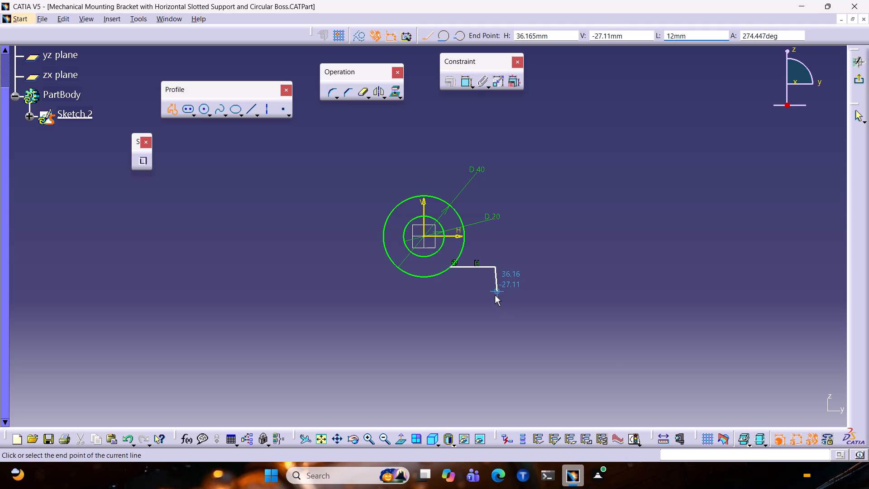
click(495, 295)
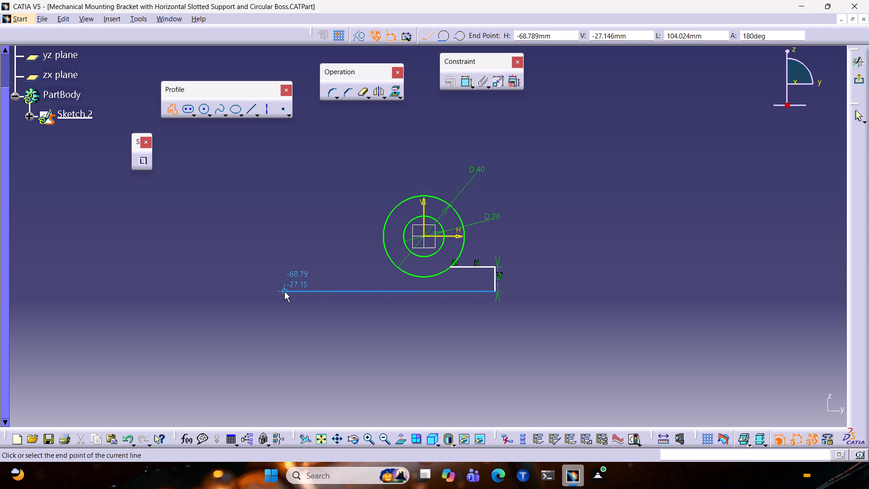
Finish the base profile with a 150 mm bottom line, a 12 mm vertical line upward and a horizontal line back to the outer circle.
key(Tab)
key(Tab)
key(Tab)
key(Tab)
text(150)
key(Return)
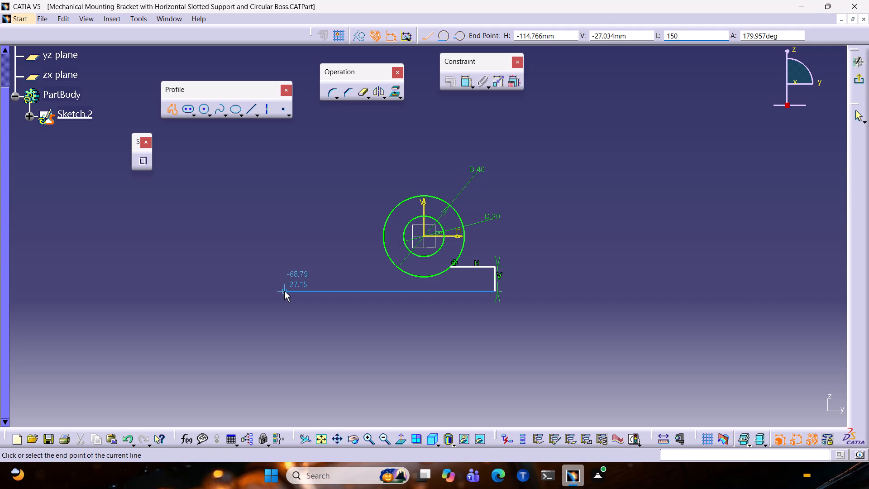
click(190, 289)
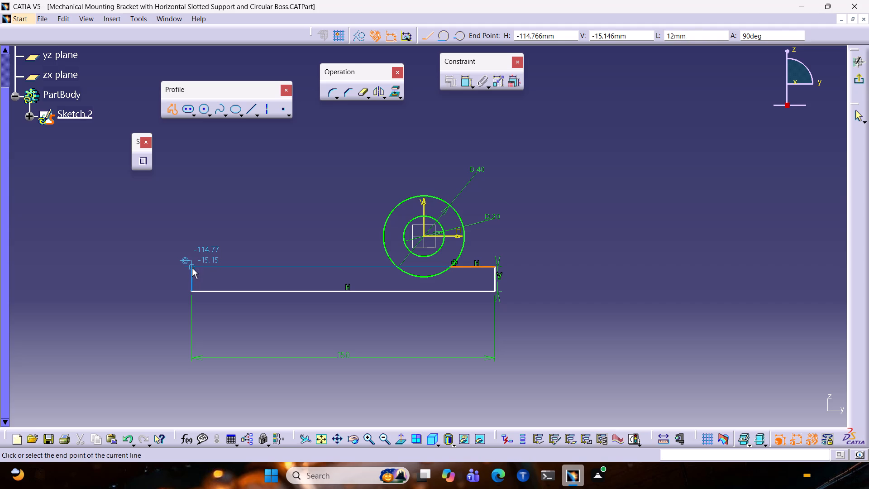
click(191, 268)
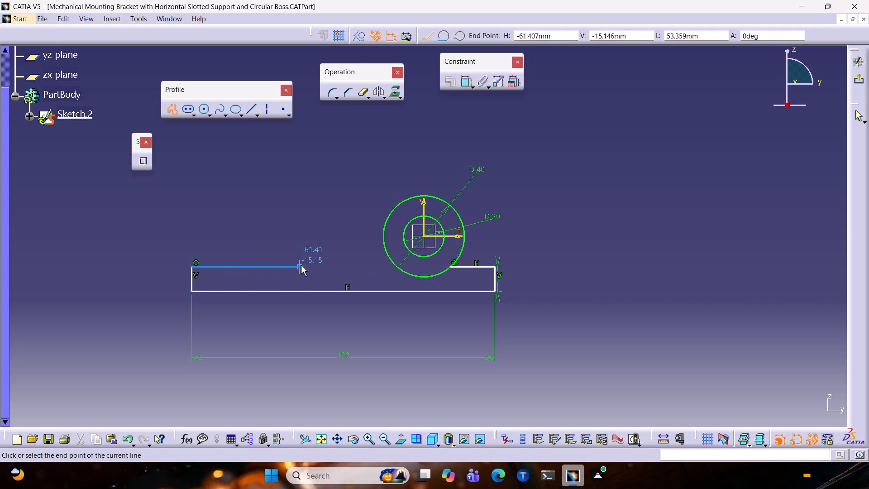
click(396, 266)
key(Escape)
key(Escape)
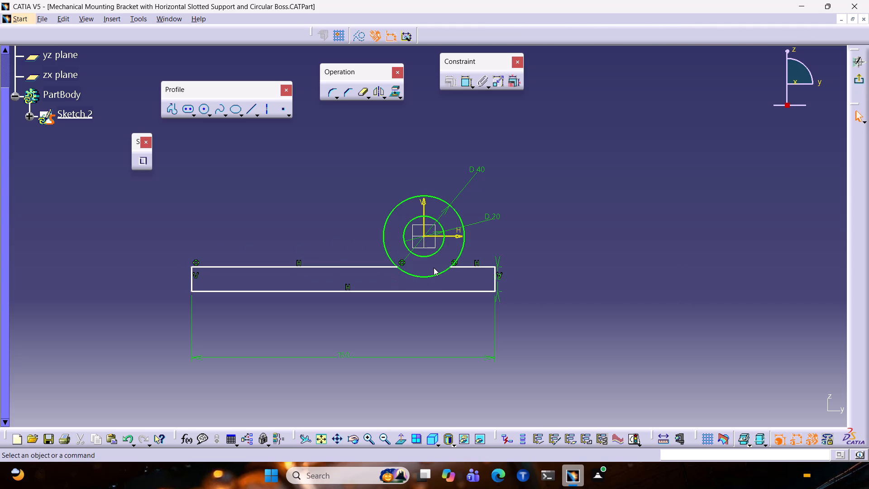
Constrain the vertical distance from the origin to the base's bottom line to 30 mm.
click(466, 83)
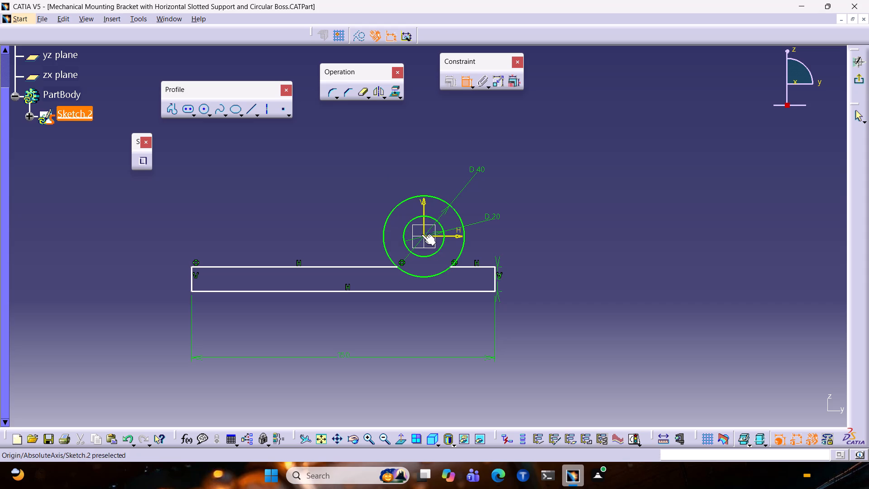
click(423, 235)
click(422, 292)
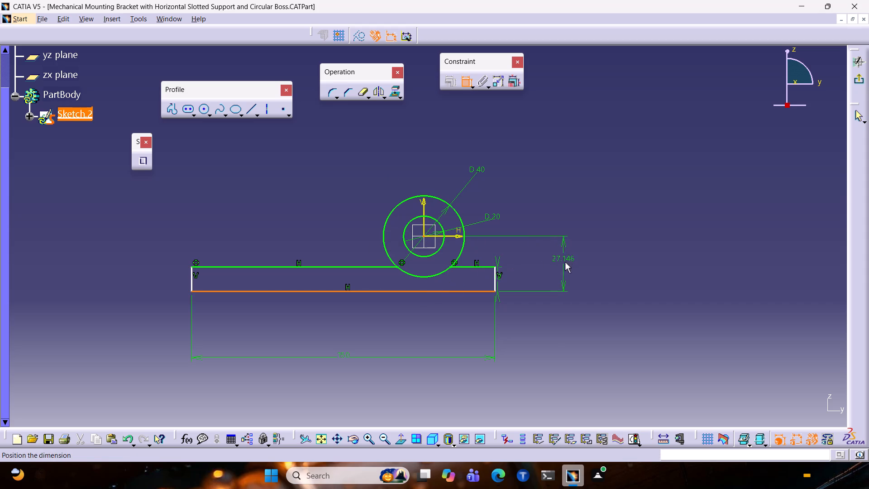
click(567, 266)
double_click(567, 265)
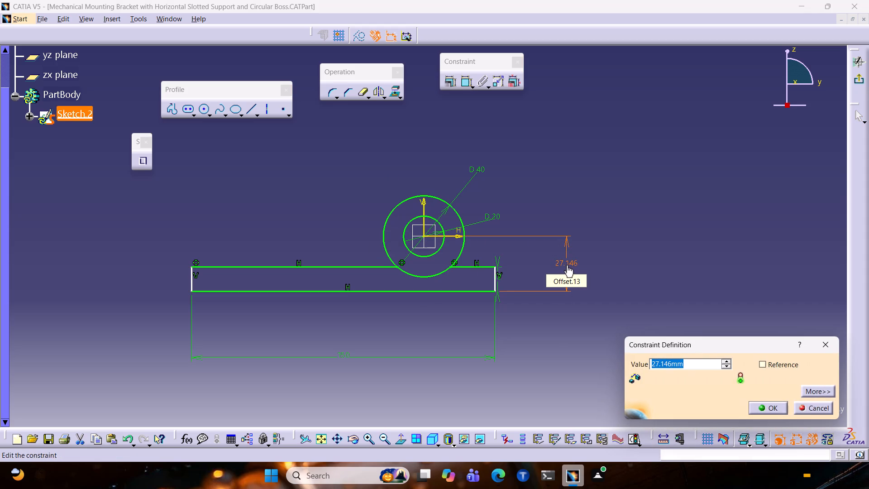
text(30)
key(Return)
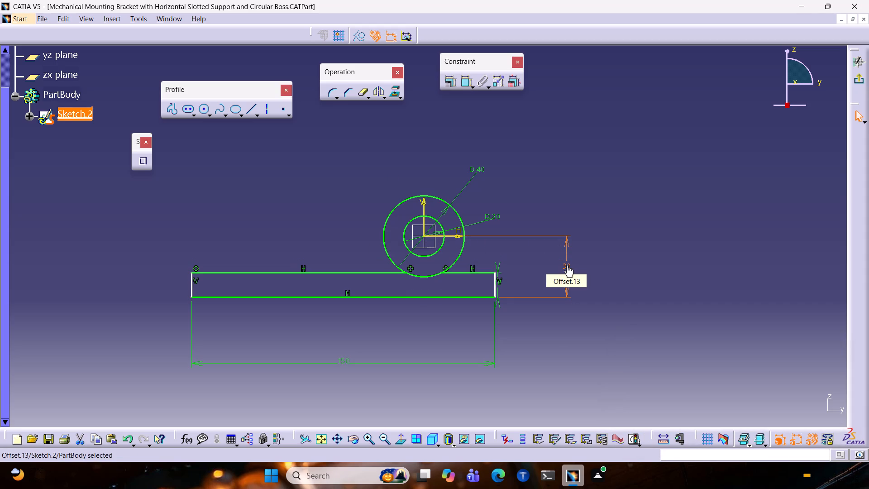
Constrain the horizontal distance from the origin to the base's right end line to 50 mm.
click(462, 85)
click(423, 235)
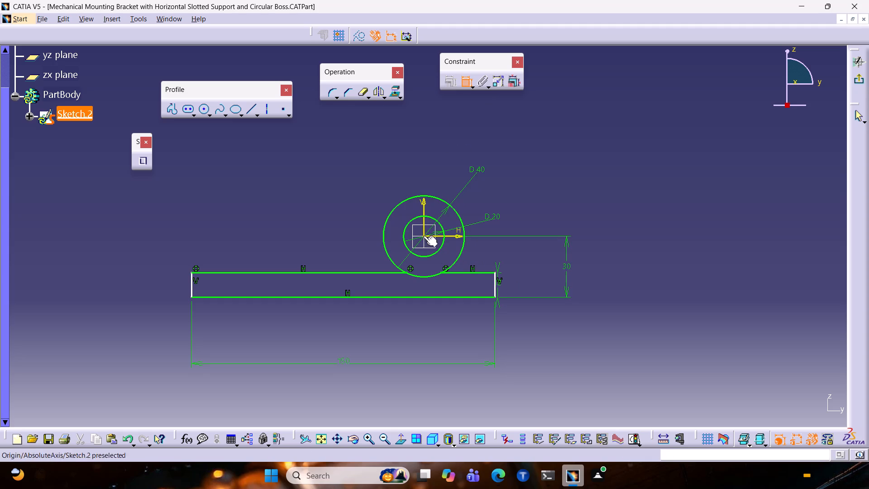
click(494, 284)
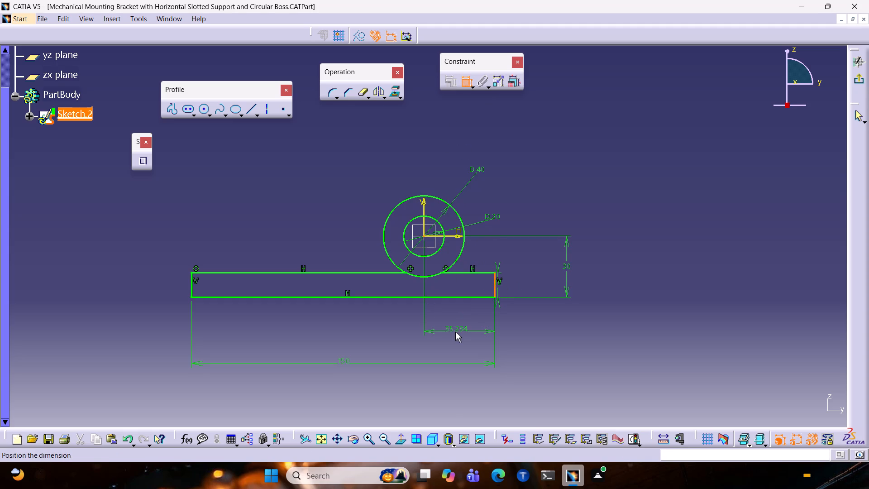
click(455, 332)
double_click(457, 331)
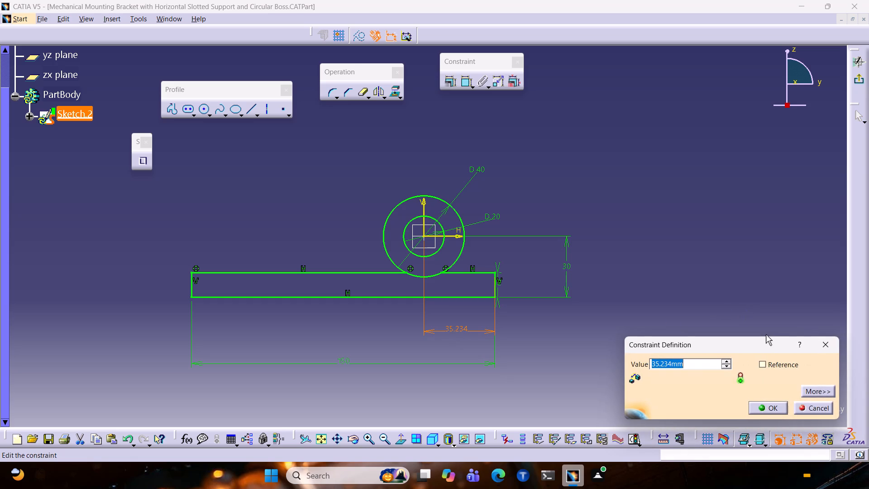
text(50)
key(Return)
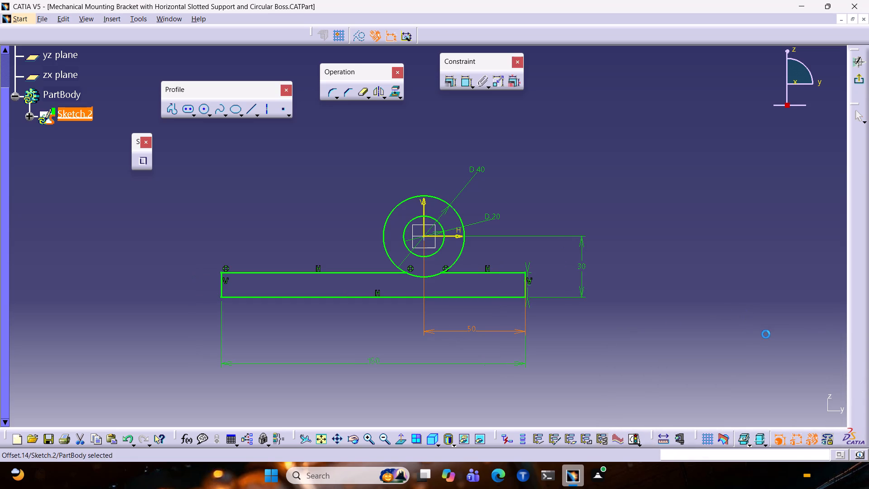
click(528, 186)
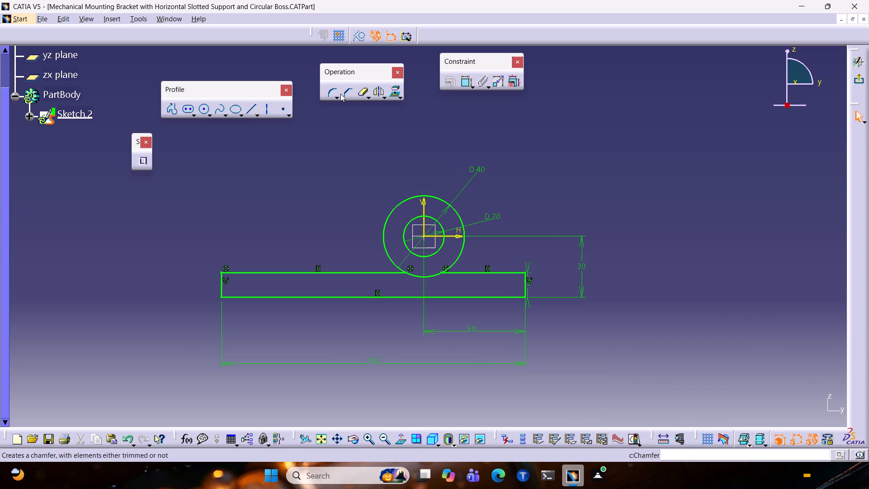
Add a 10 mm radius corner between the outer circle and the base's short top line on the right side.
click(329, 91)
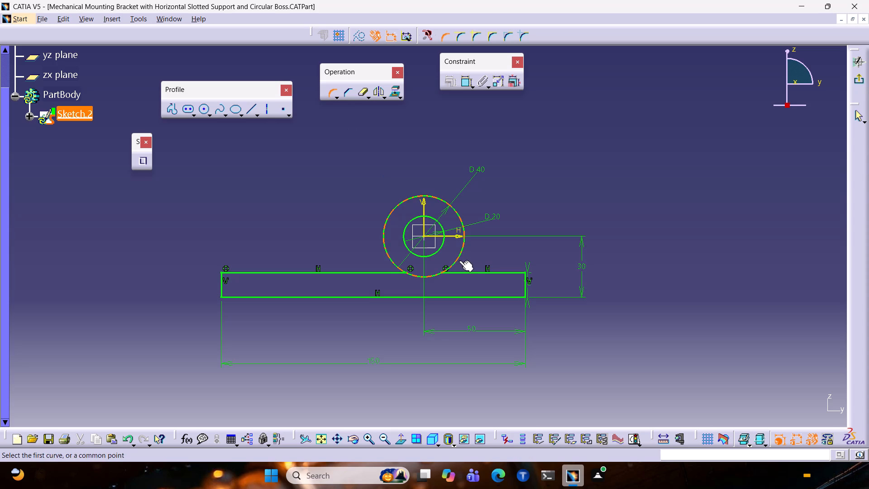
click(459, 260)
click(457, 272)
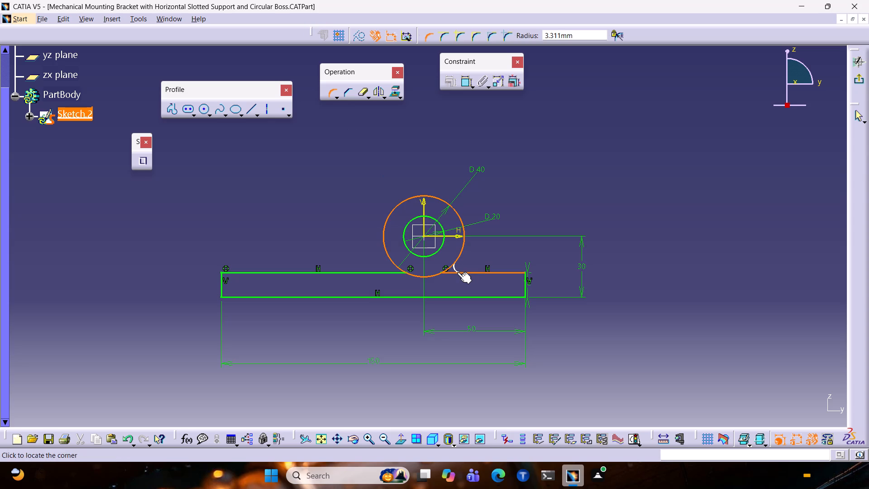
key(Tab)
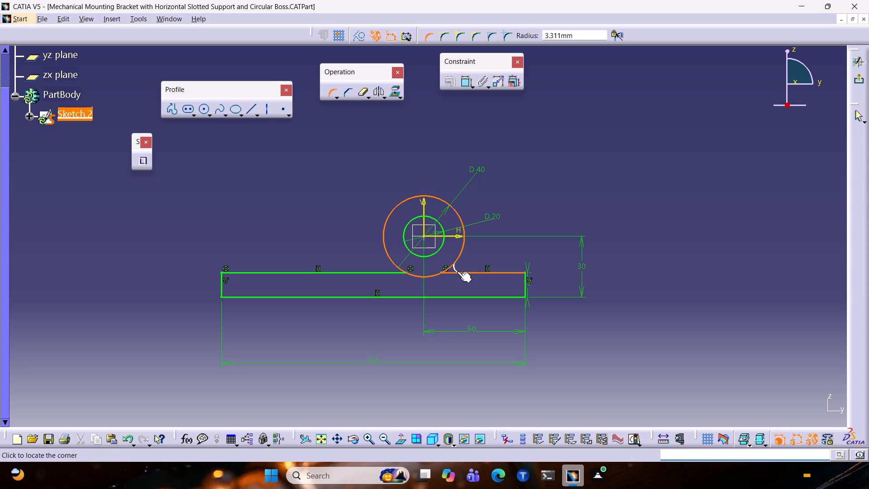
text(10)
key(1)
key(Tab)
text(10)
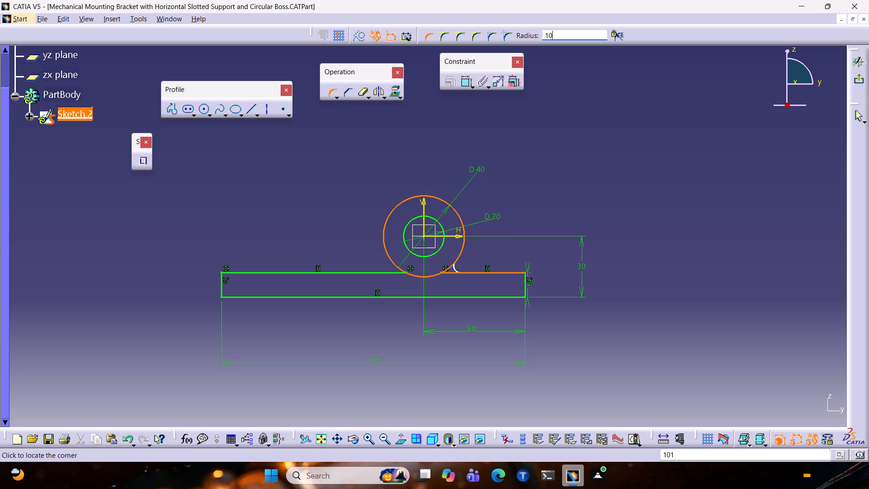
key(Return)
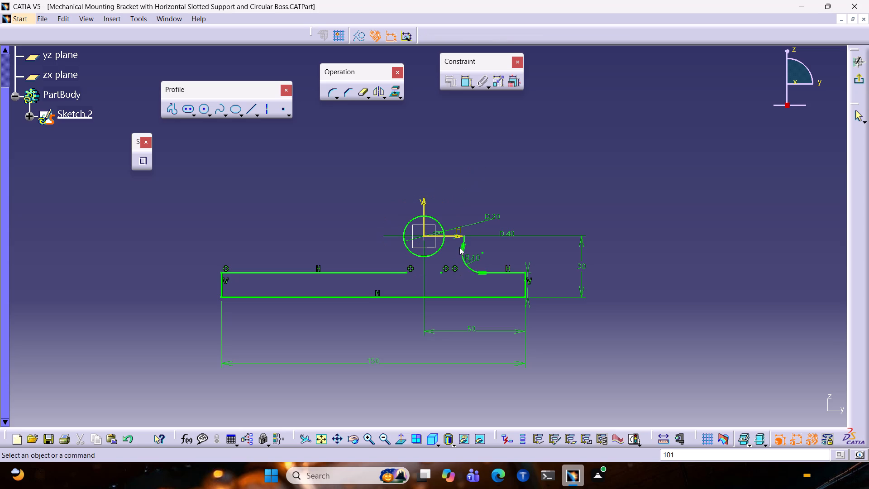
Close the trimmed outer arc back into a full circle with Close Arc.
click(465, 243)
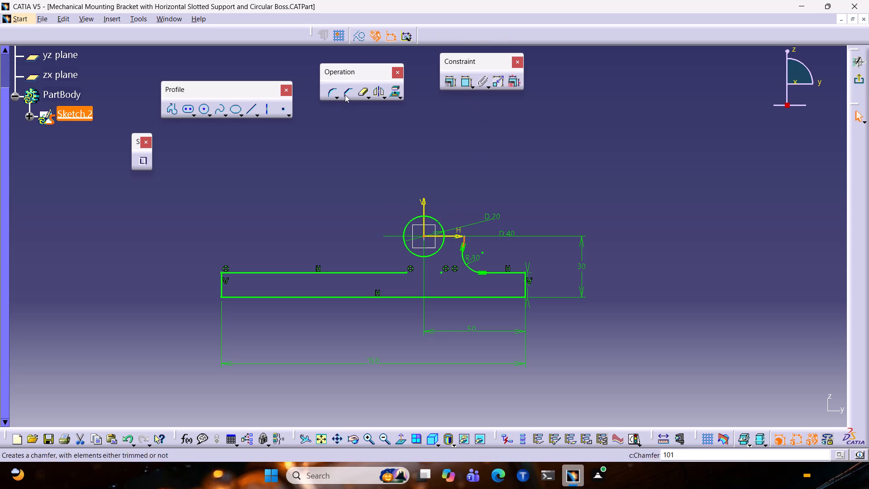
click(366, 97)
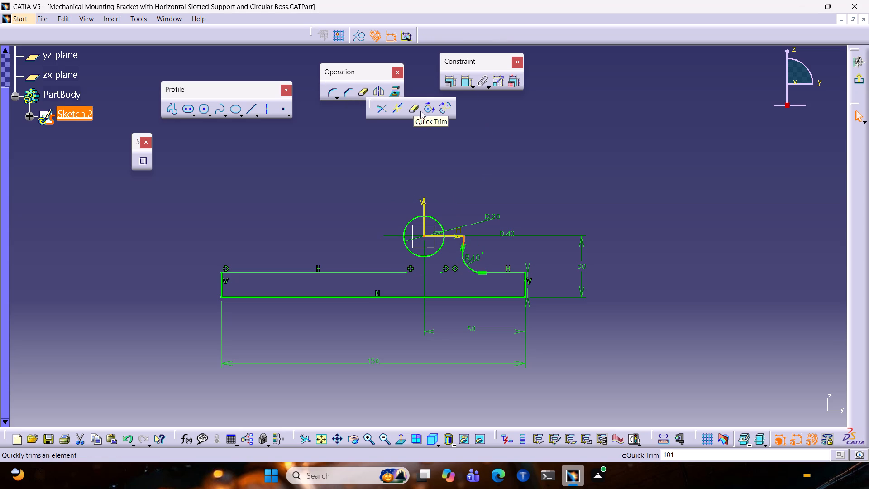
click(423, 113)
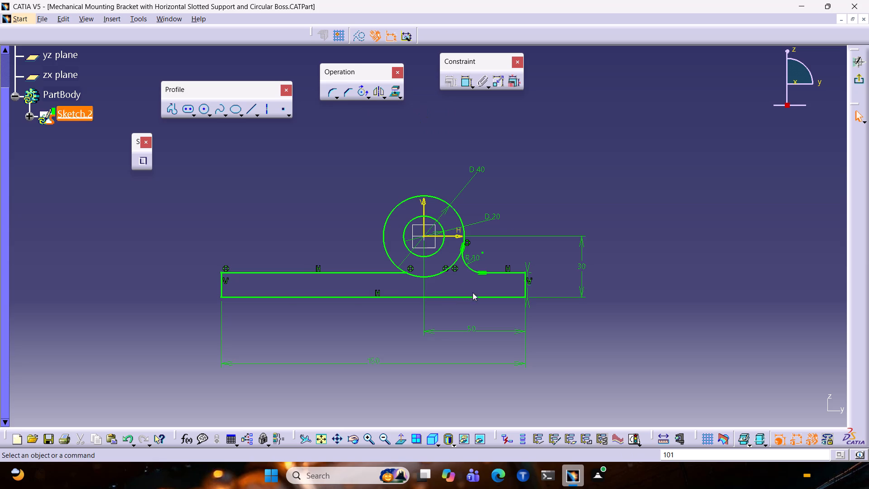
key(Escape)
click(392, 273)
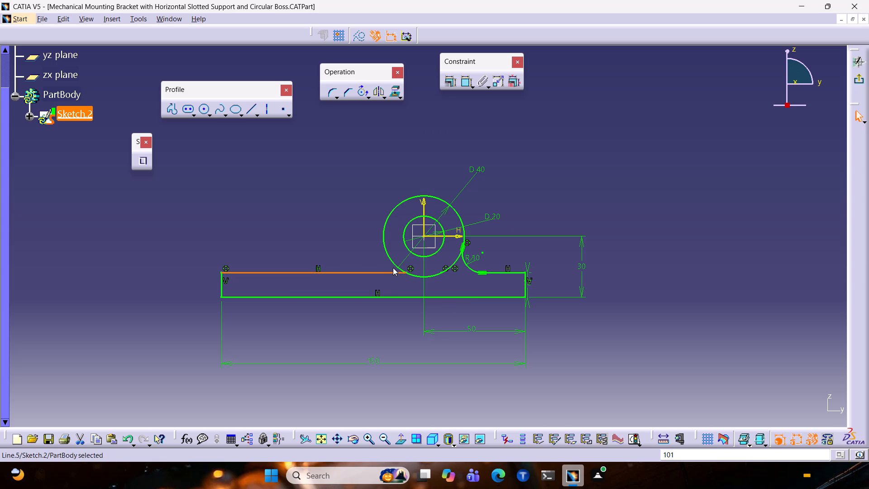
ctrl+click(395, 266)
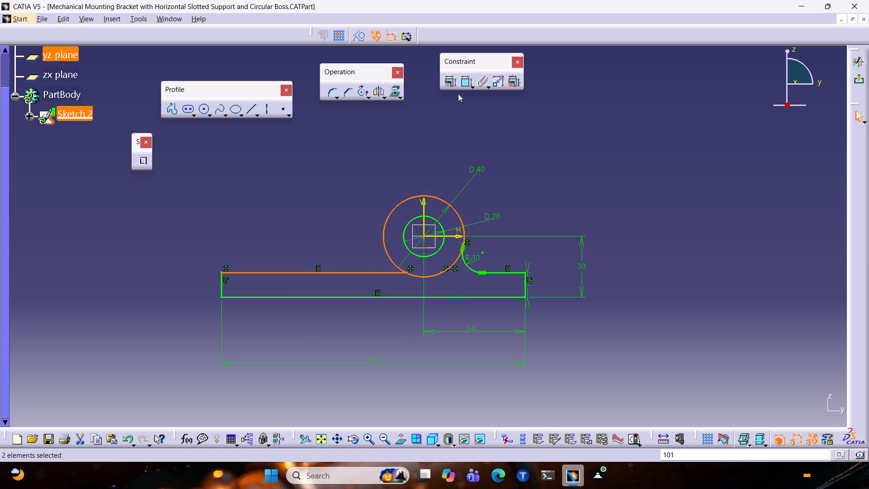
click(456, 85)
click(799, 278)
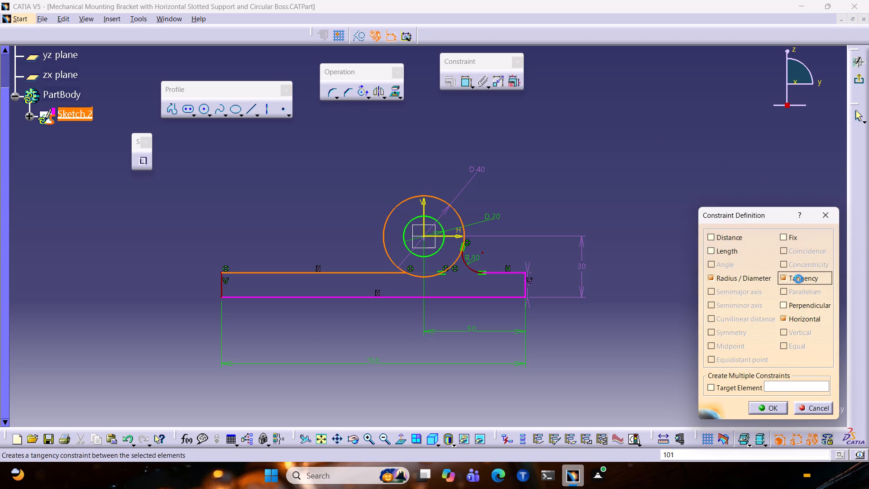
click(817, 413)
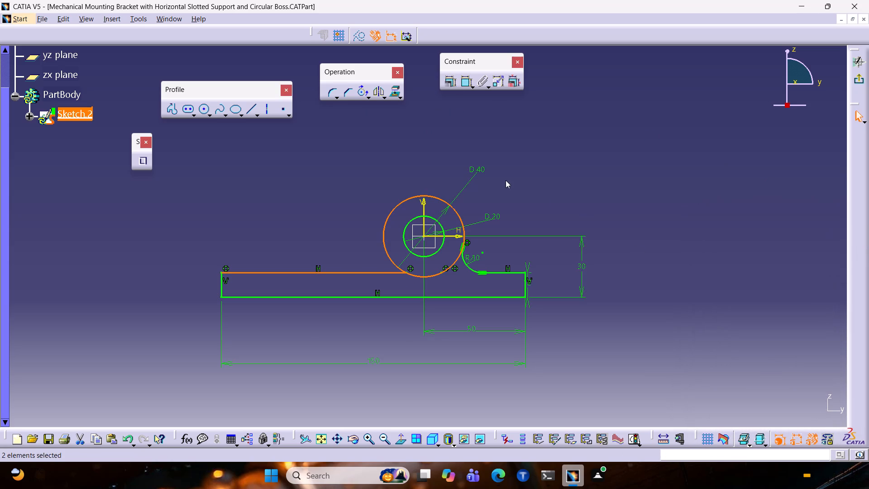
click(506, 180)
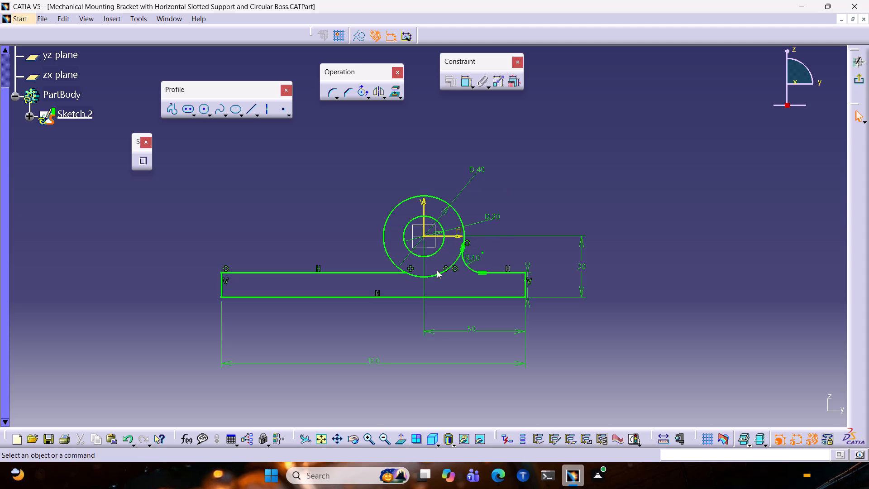
Break the outer circle's lower portion between the corner and the base's left top line using Quick Trim's Break and Keep option, and exit the sketch.
click(368, 96)
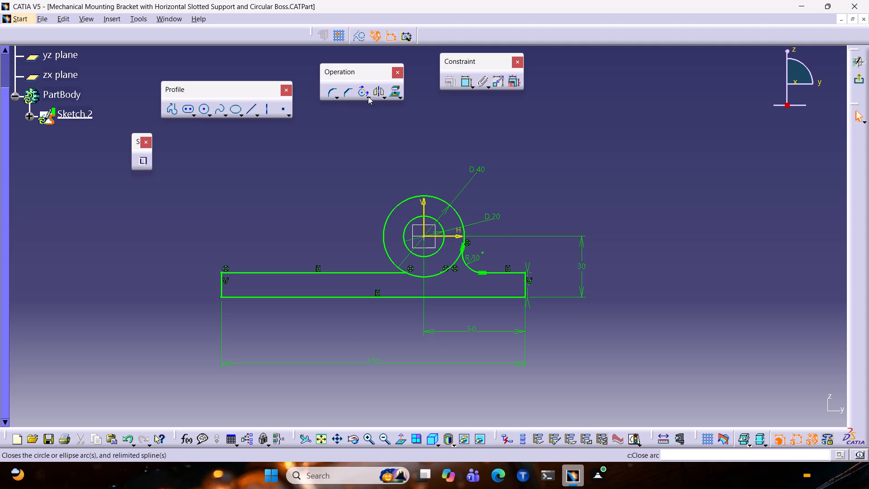
click(410, 106)
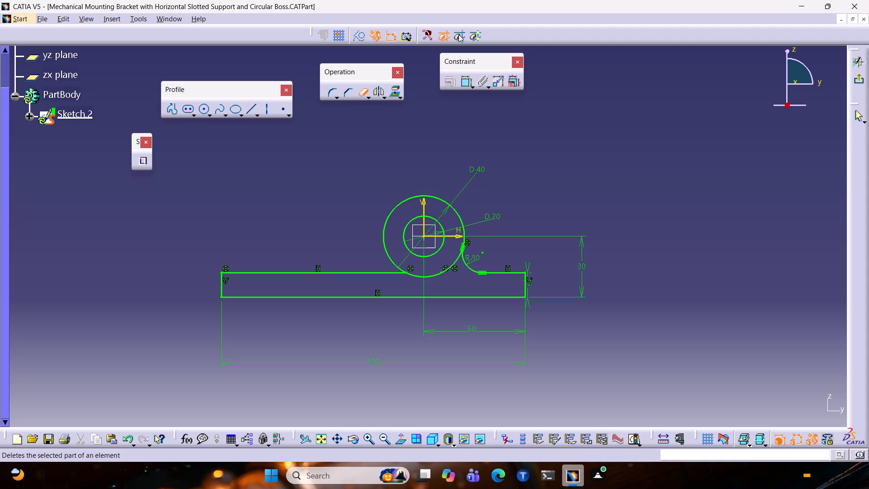
click(471, 39)
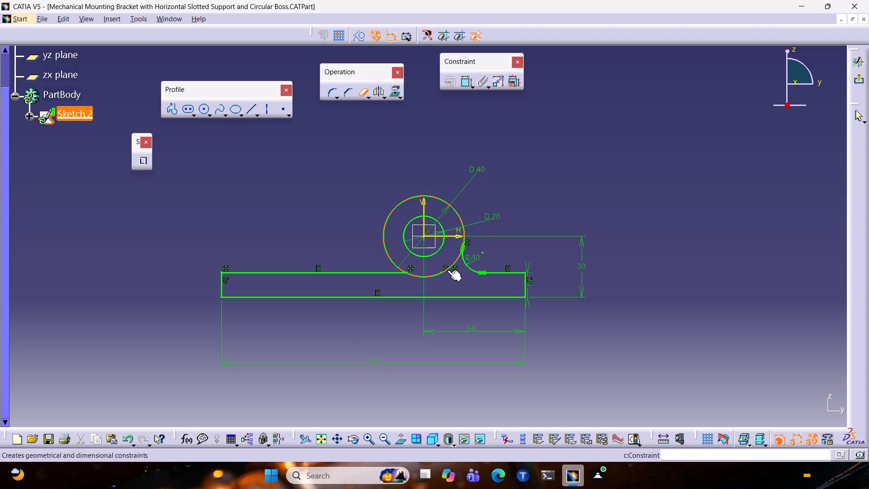
click(447, 269)
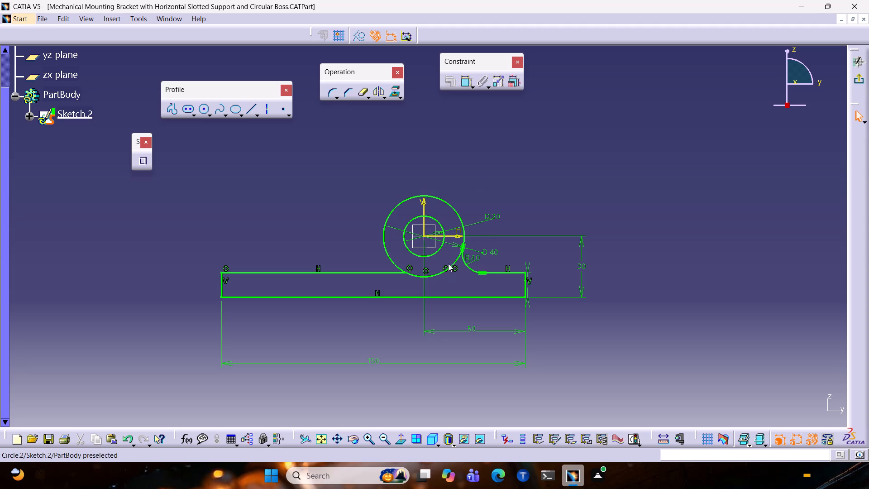
click(855, 81)
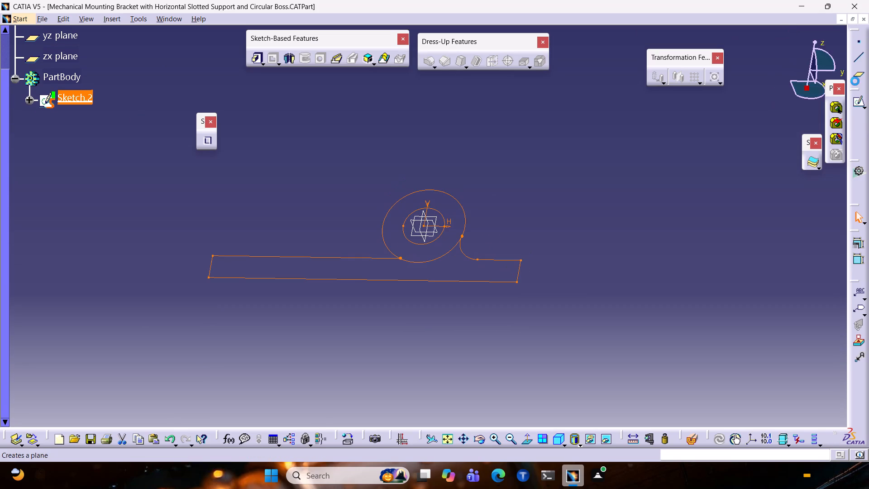
click(499, 164)
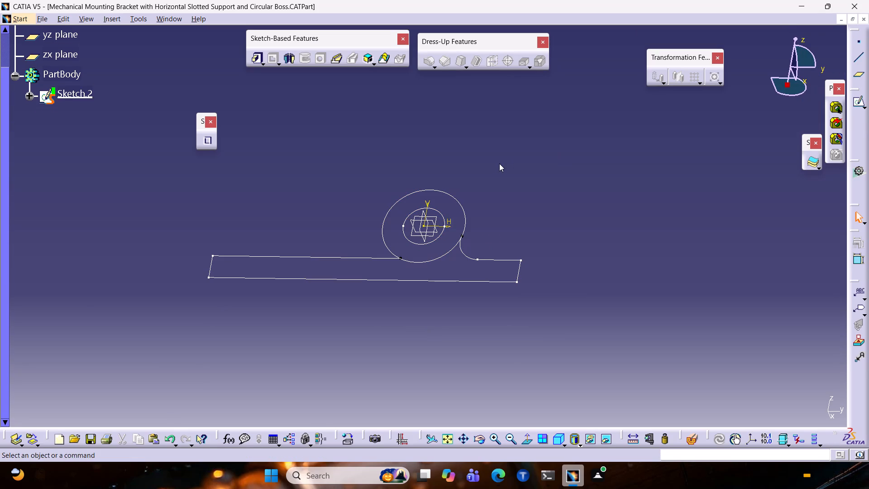
Start a Multi-Pad on the bracket sketch and set the circular boss domain's first and second limits to 30 mm each.
click(262, 59)
click(262, 60)
click(309, 72)
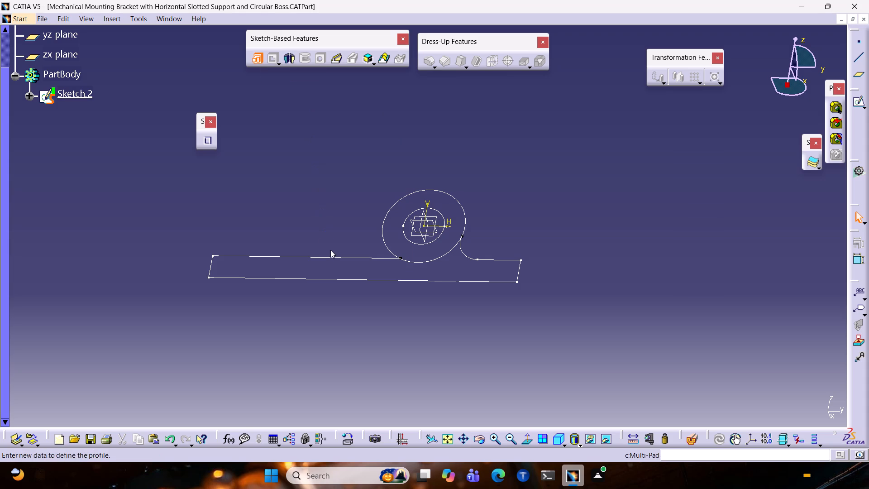
click(334, 258)
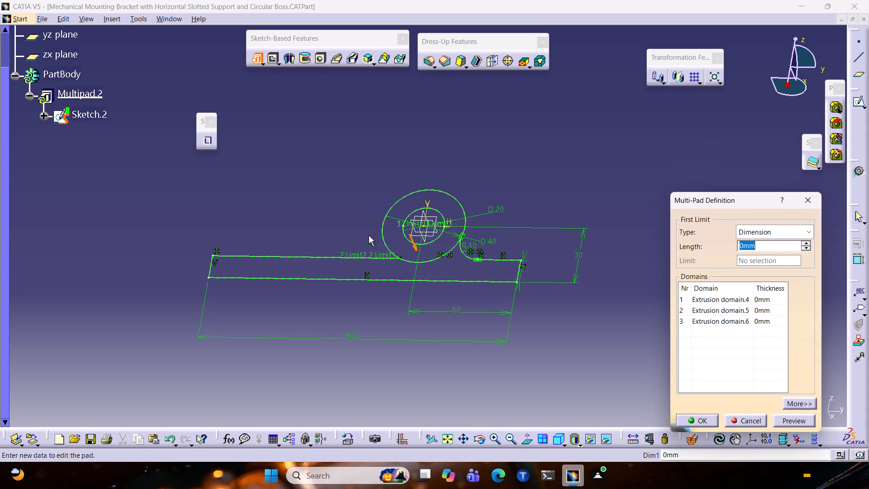
click(712, 301)
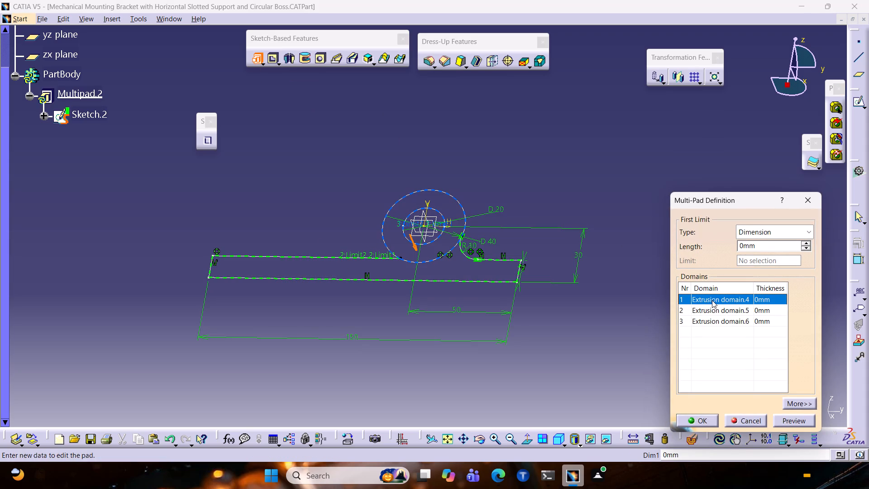
click(801, 406)
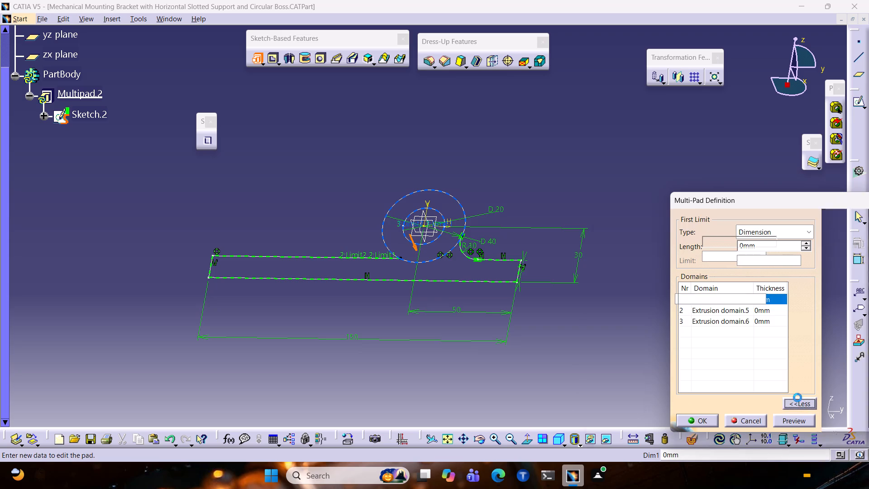
drag(709, 251, 642, 252)
drag(697, 249, 687, 248)
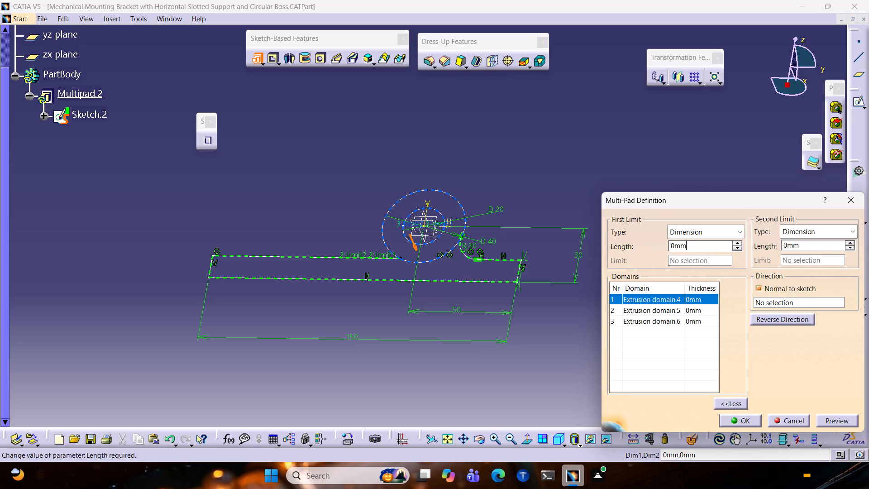
drag(687, 248, 579, 249)
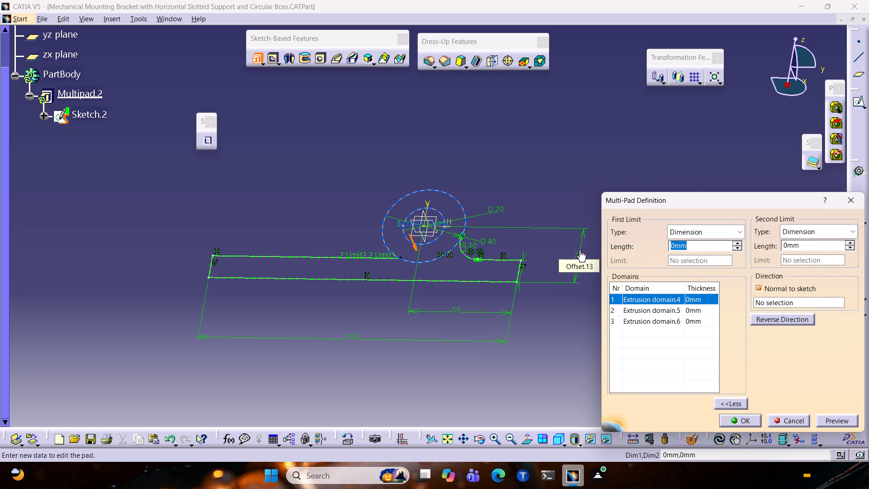
text(30)
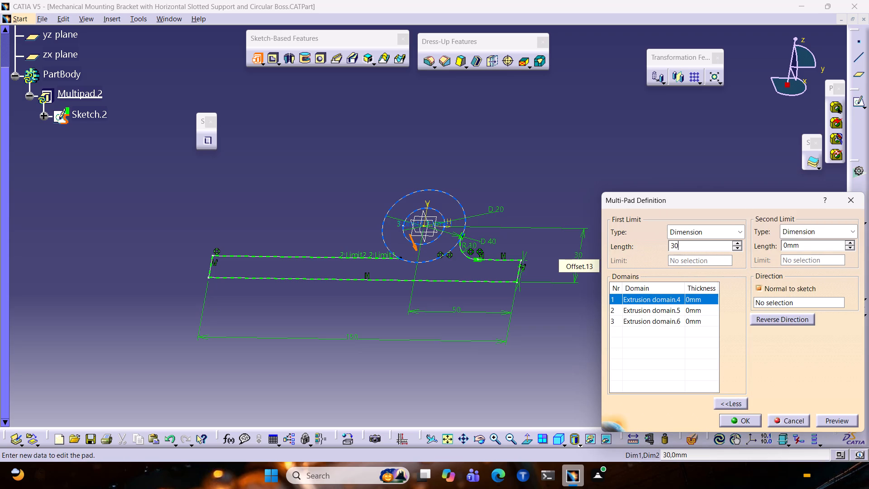
drag(807, 245, 744, 247)
text(30)
scroll(746, 244, down, 1)
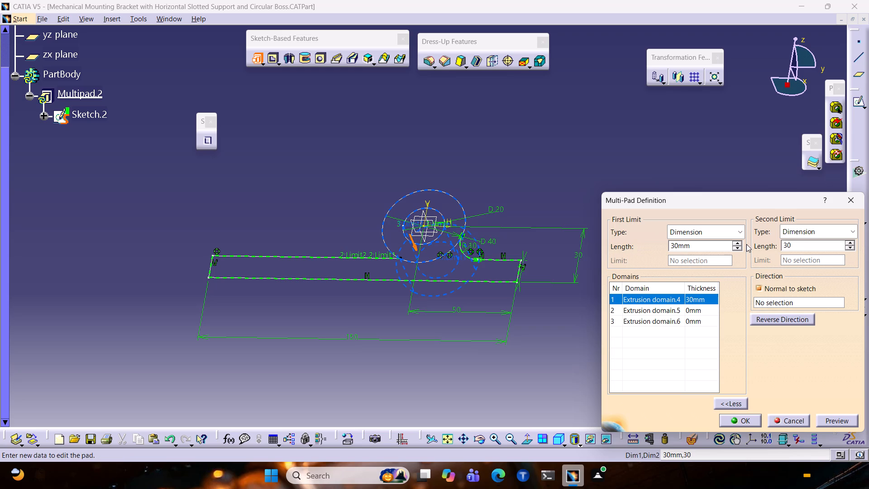
Set the base domain's first and second limits to 40 mm each, preview the result, and complete the Multi-Pad.
click(691, 308)
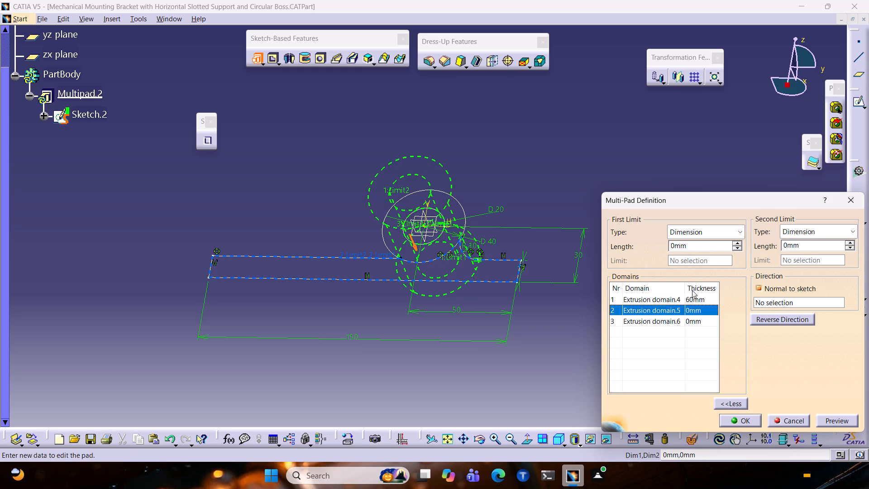
drag(703, 244, 656, 248)
text(40)
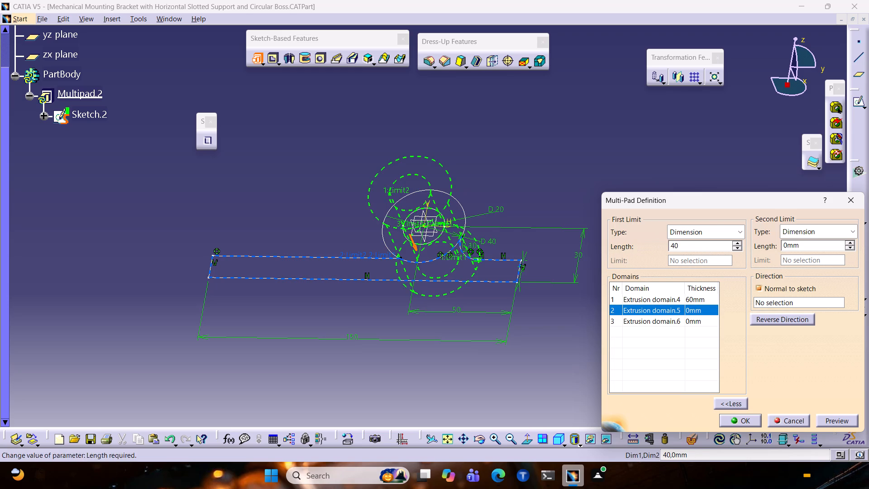
drag(821, 245, 764, 244)
text(40)
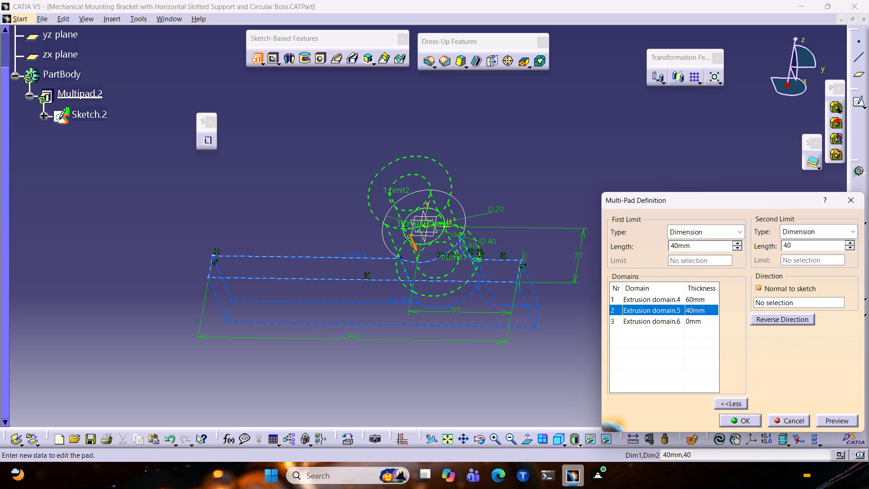
click(837, 424)
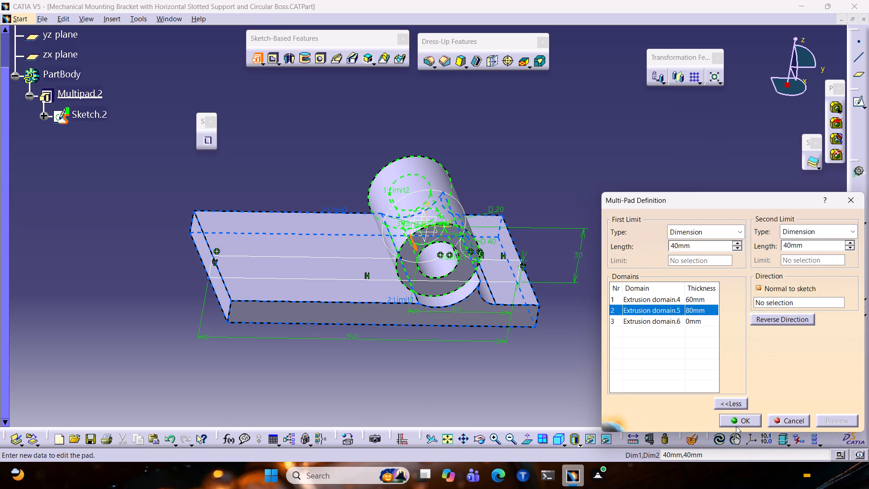
click(736, 426)
Examine the extruded base and circular boss from several sides.
click(629, 287)
ctrl+middle_drag(566, 340, 502, 314)
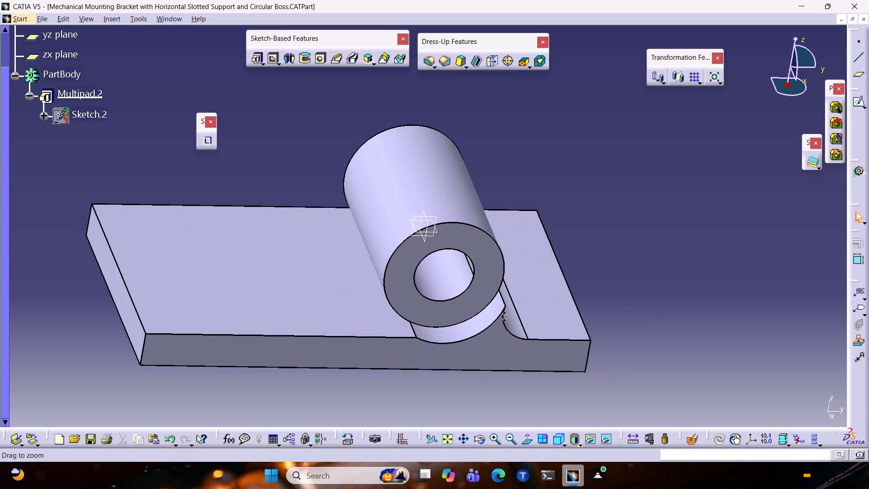
ctrl+middle_drag(502, 314, 523, 338)
middle_drag(593, 350, 571, 344)
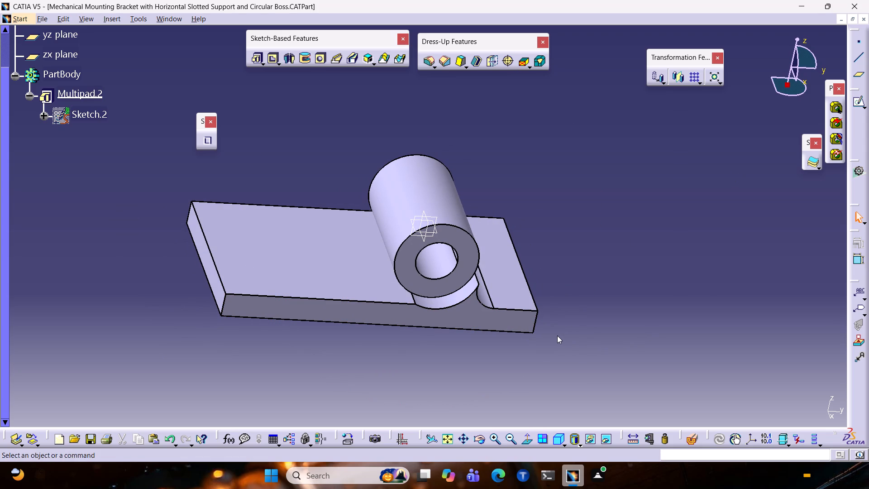
middle_drag(497, 342, 489, 360)
middle_drag(546, 298, 325, 274)
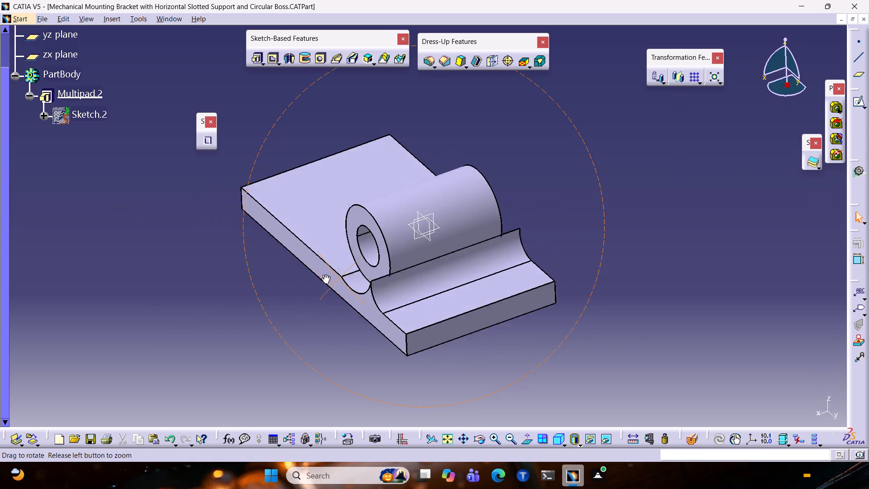
middle_drag(325, 274, 450, 336)
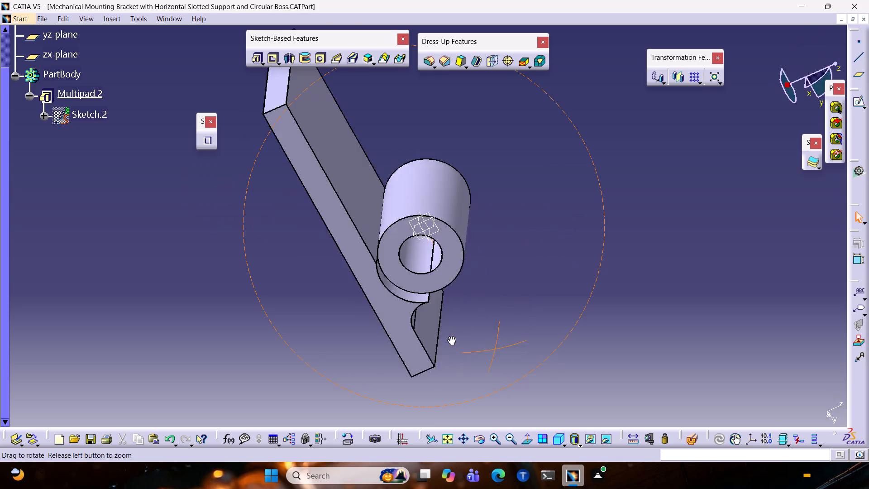
middle_drag(450, 336, 494, 297)
ctrl+middle_drag(543, 283, 532, 254)
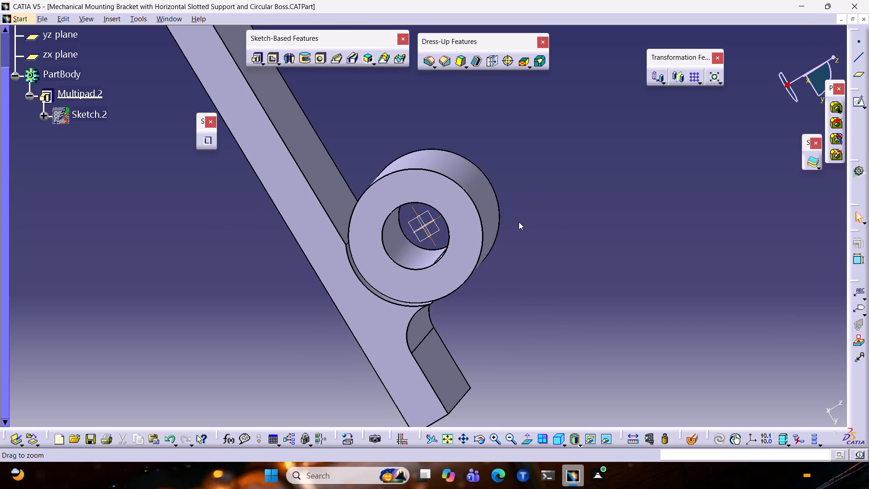
ctrl+middle_drag(539, 229, 527, 259)
ctrl+middle_drag(529, 261, 492, 224)
middle_drag(559, 256, 402, 204)
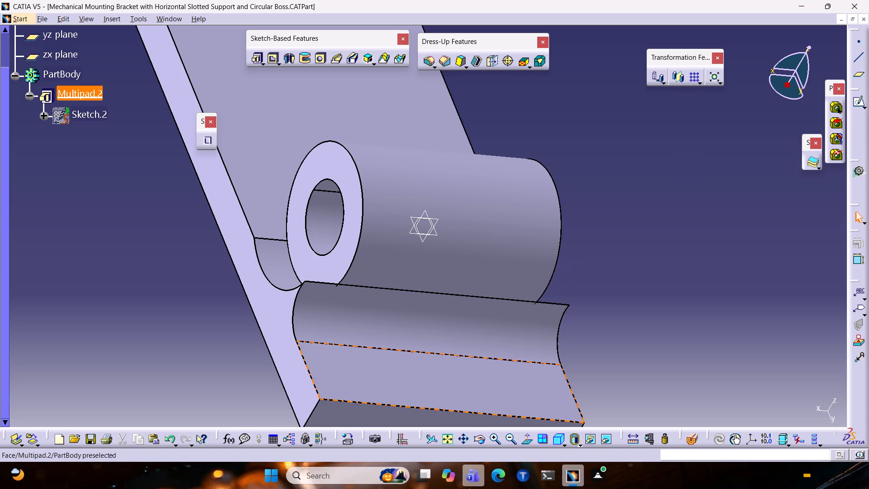
Switch to the fig 60 reference part and inspect its geometry and the domain thicknesses in its Multi-Pad definition.
click(843, 19)
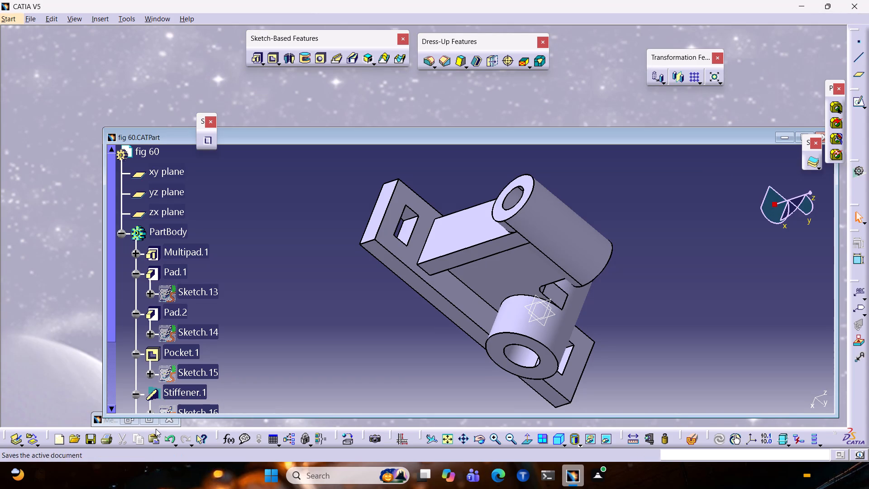
double_click(181, 255)
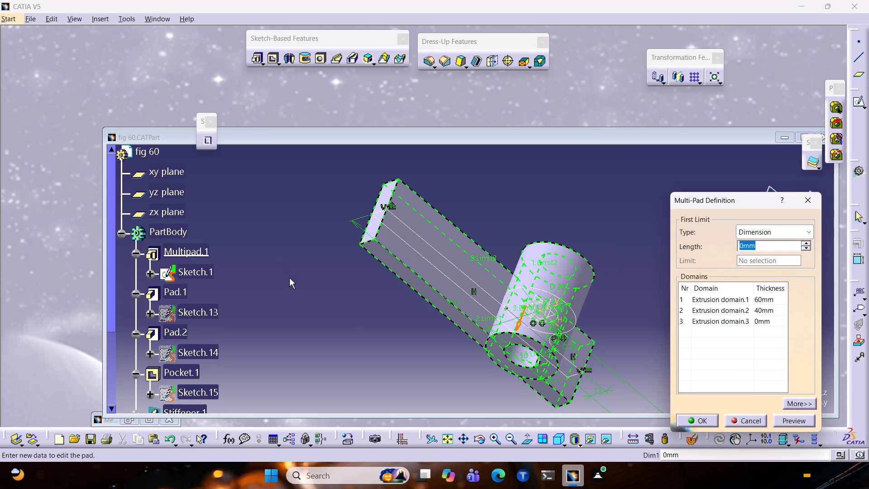
click(323, 306)
click(798, 197)
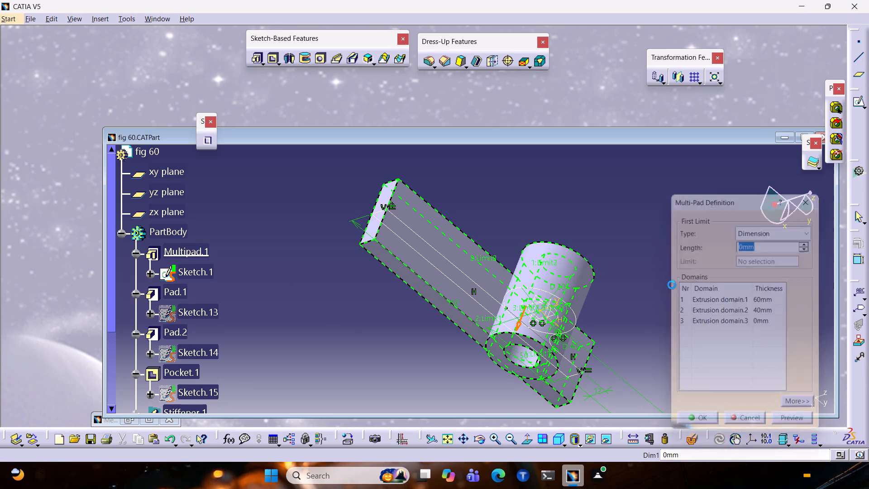
middle_drag(655, 314, 451, 206)
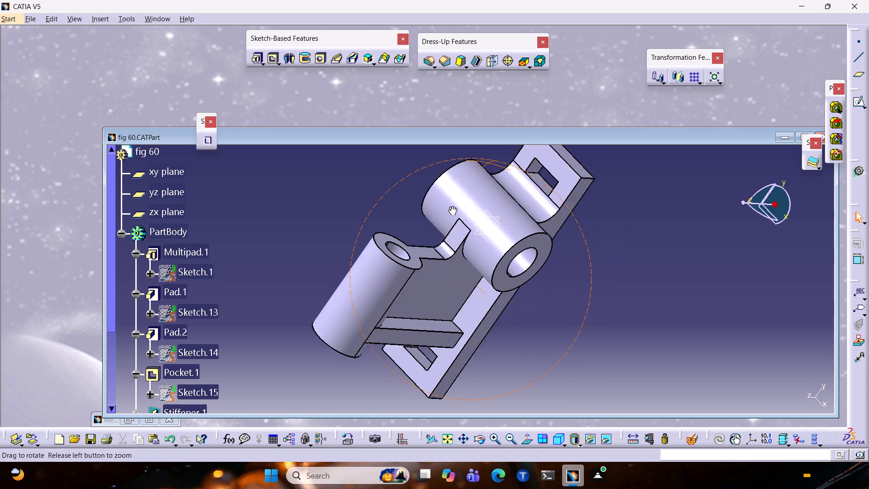
middle_drag(451, 206, 460, 222)
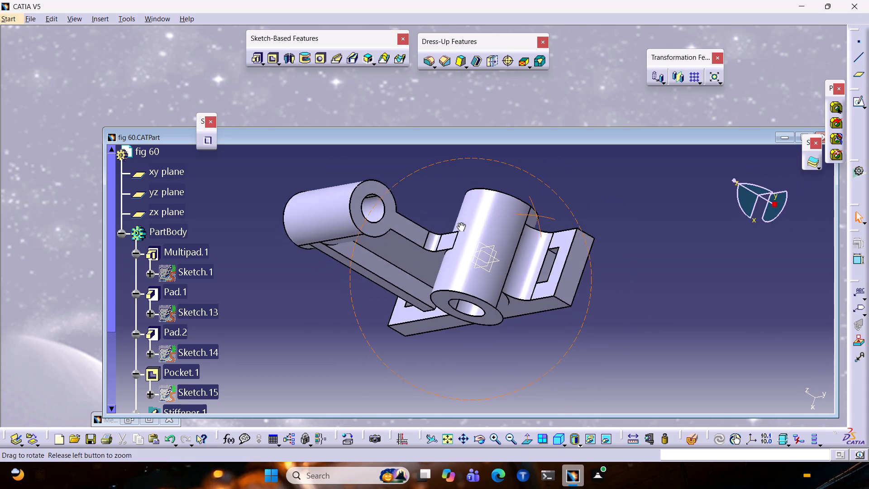
middle_drag(460, 222, 569, 246)
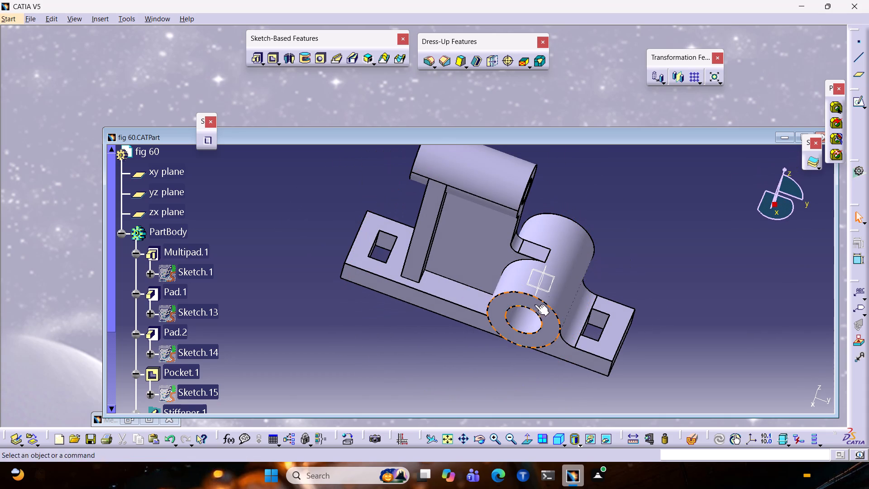
double_click(534, 307)
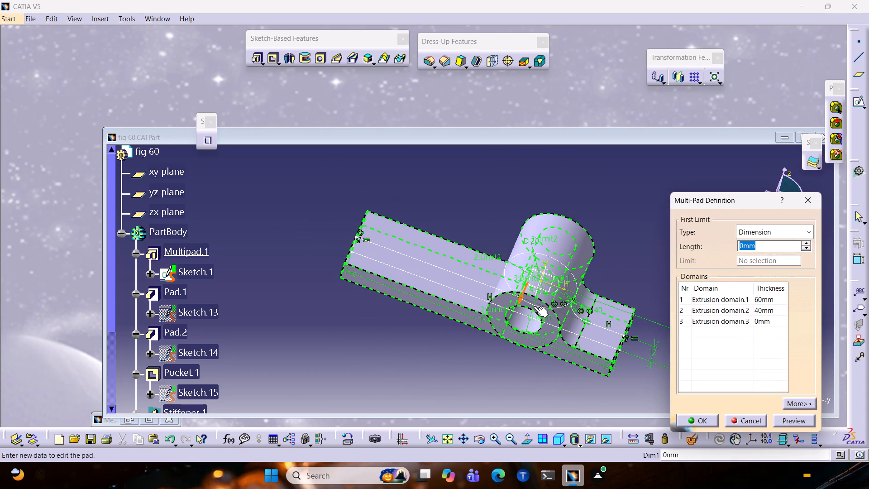
click(721, 296)
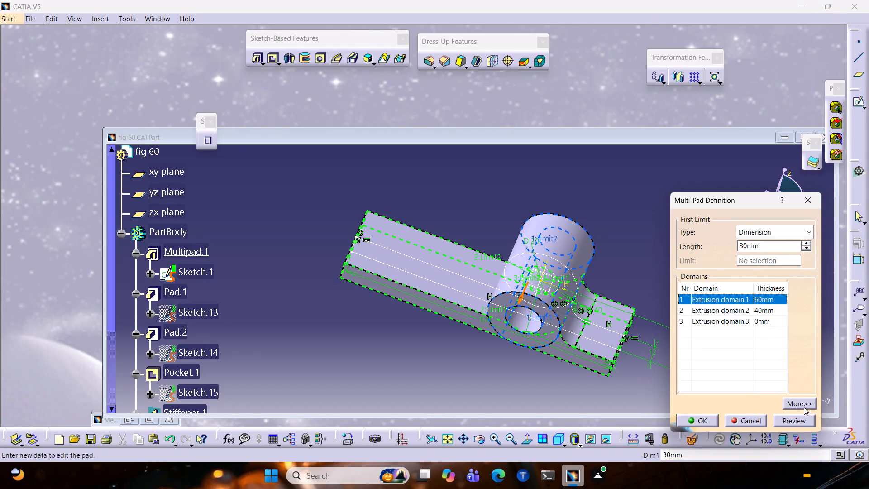
click(798, 204)
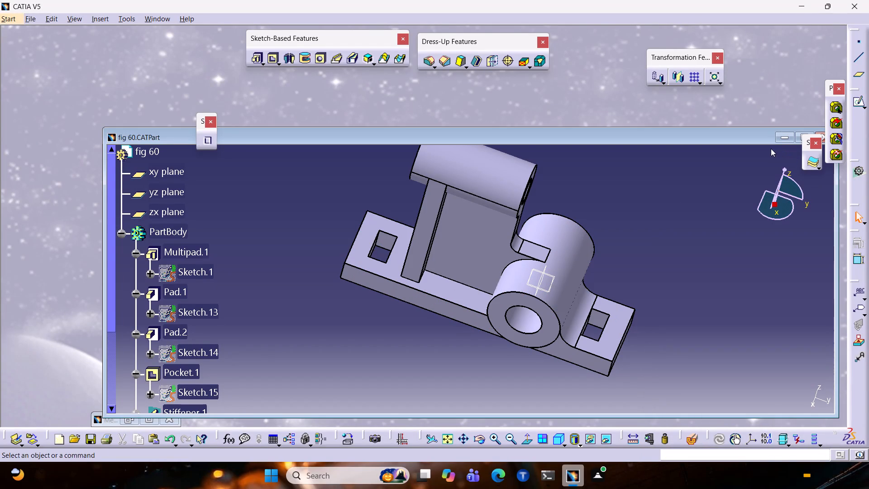
Close the fig 60 reference part, keep the mounting bracket part open, and bring it back to full size.
drag(744, 149, 562, 164)
drag(575, 138, 375, 142)
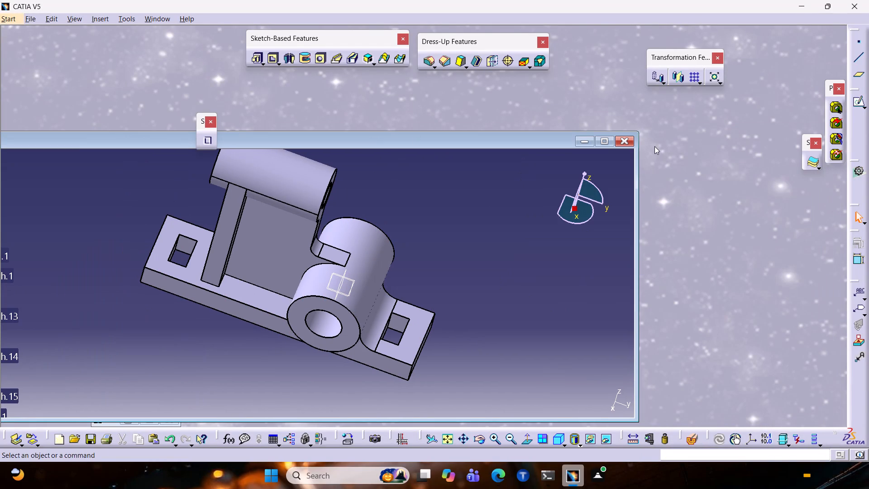
click(623, 145)
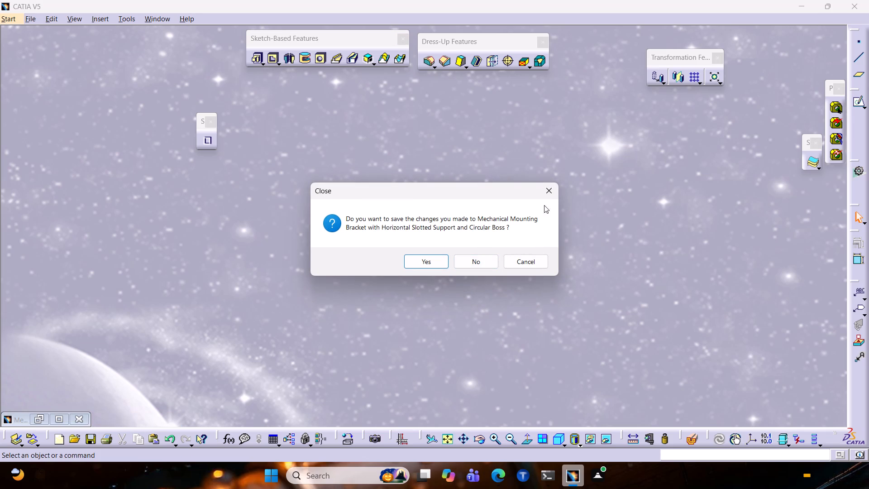
click(554, 192)
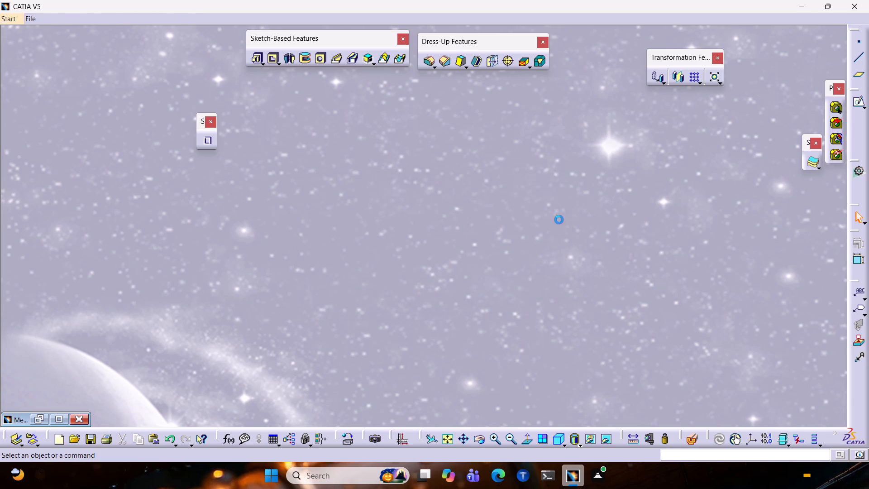
click(55, 417)
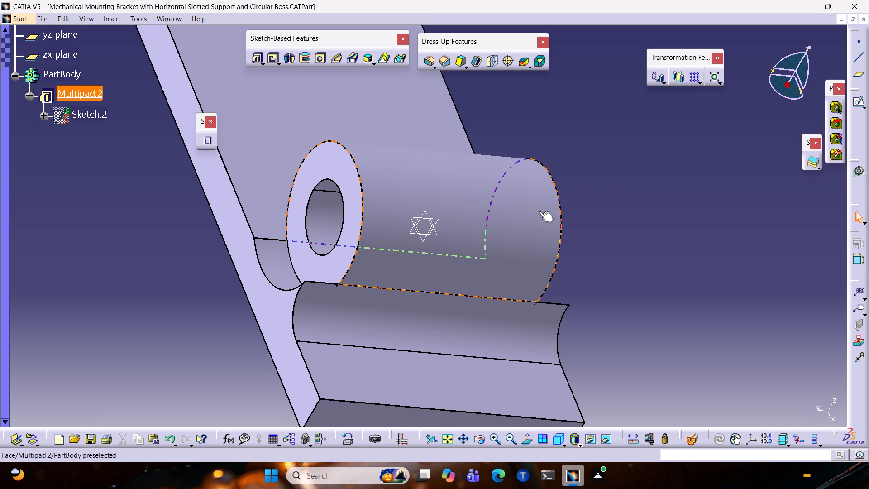
Edit the Multi-Pad so the base domain's first and second limits are 20 mm each, preview the result, and complete the edit.
double_click(396, 197)
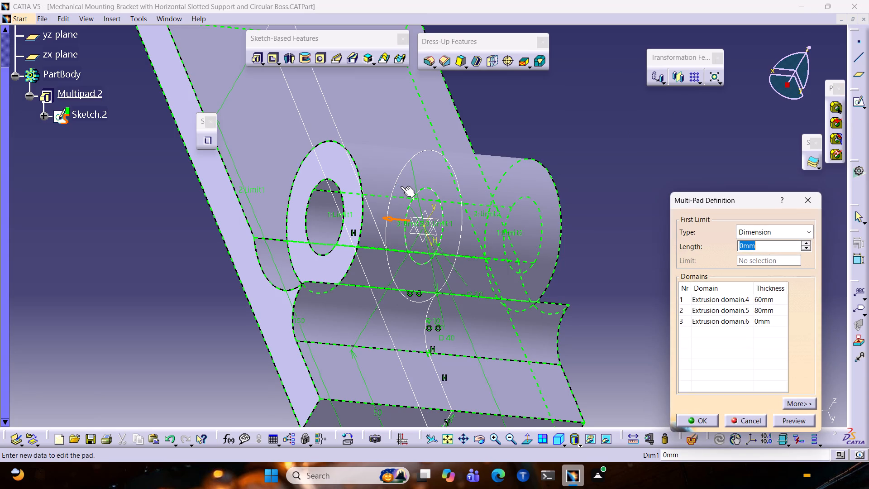
double_click(738, 311)
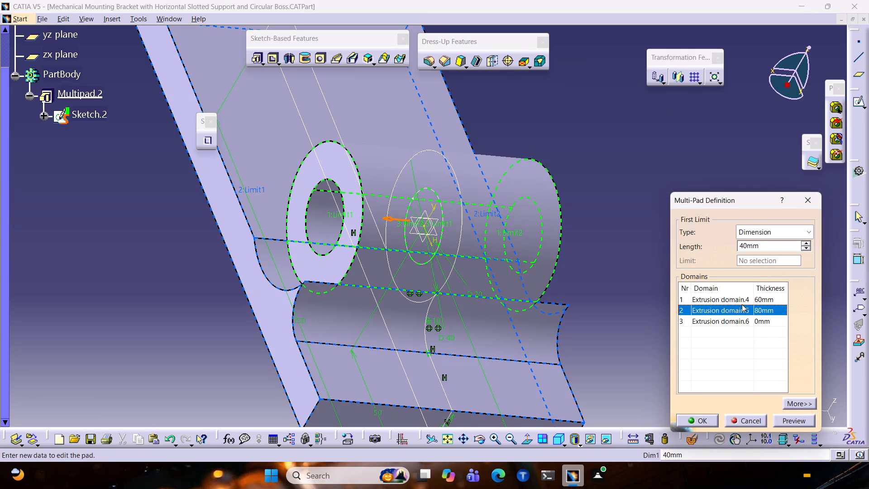
click(804, 402)
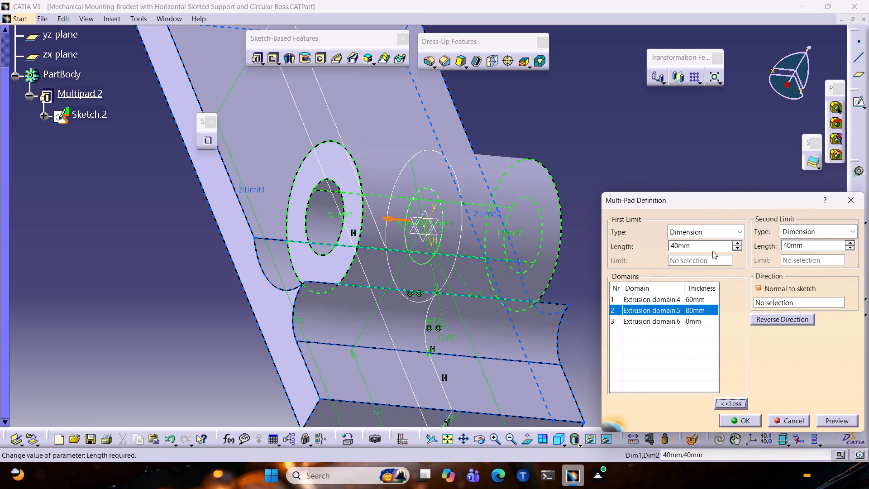
drag(712, 251, 601, 242)
drag(691, 244, 663, 250)
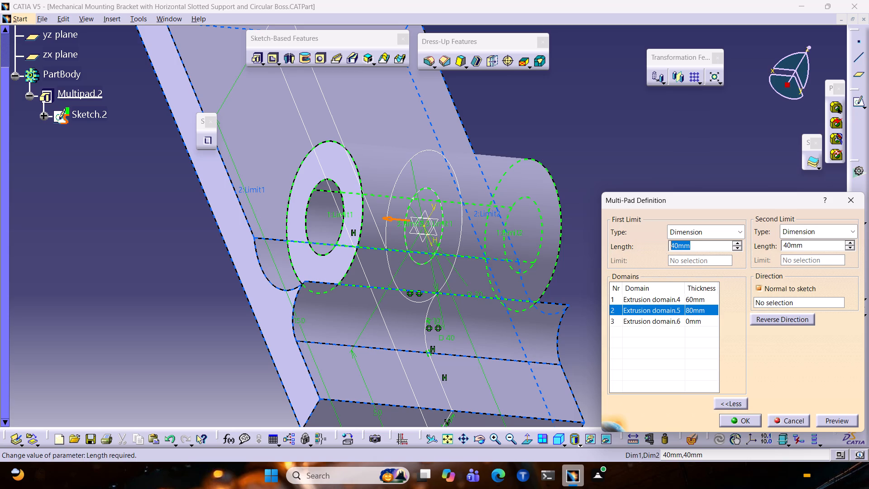
text(20)
drag(803, 245, 779, 251)
key(2)
key(0)
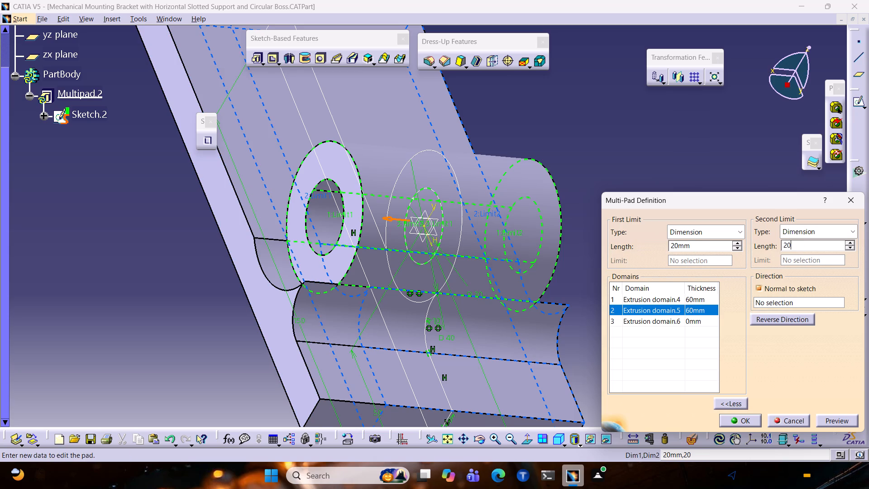
click(840, 425)
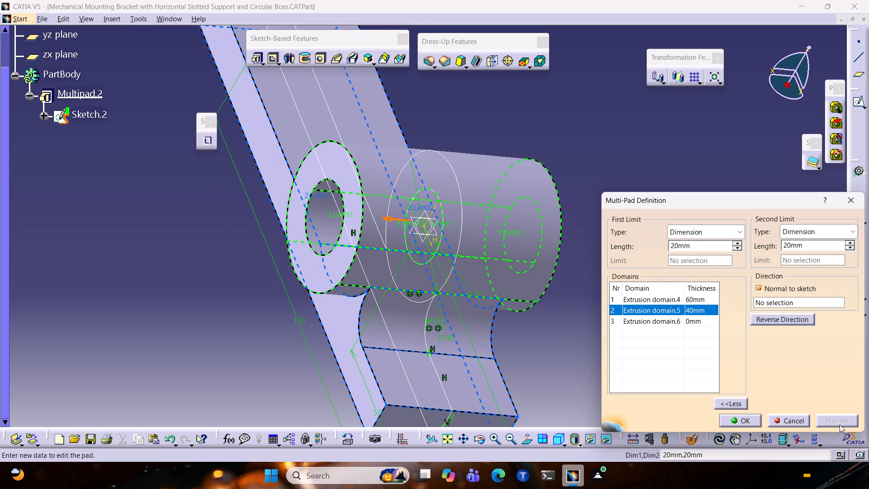
click(722, 415)
click(648, 326)
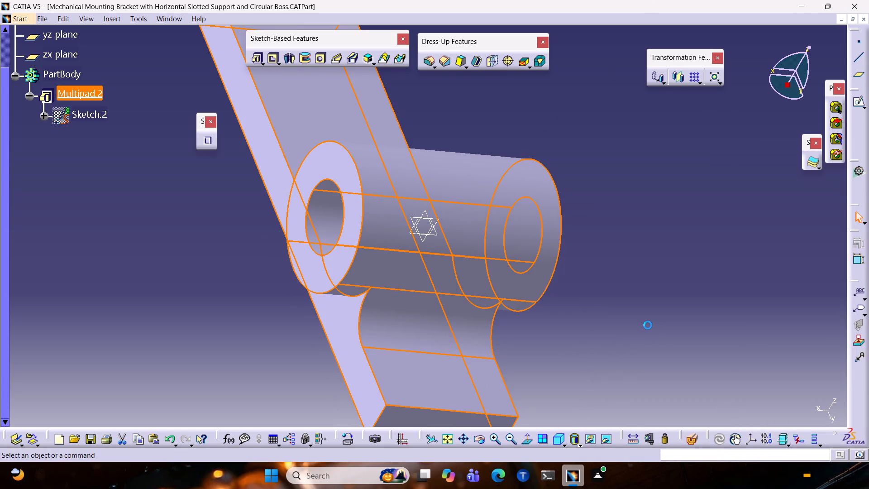
Examine the narrowed base and circular boss, and display the bracket in the isometric view.
ctrl+middle_drag(628, 247, 618, 259)
scroll(625, 283, down, 1)
middle_drag(625, 288, 701, 206)
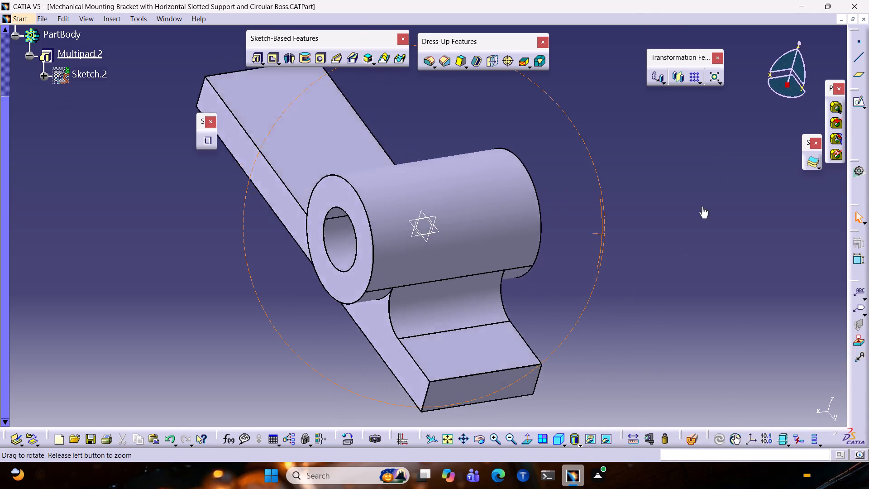
middle_drag(701, 206, 711, 169)
click(527, 436)
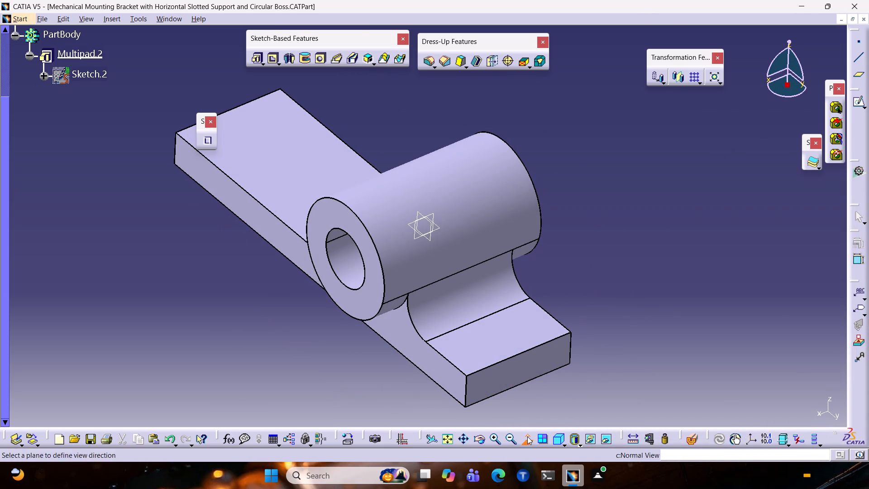
click(525, 441)
click(551, 438)
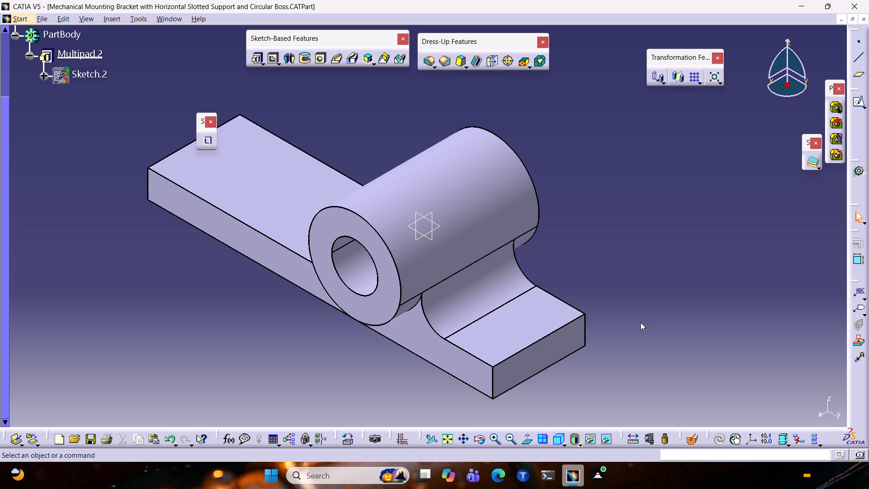
click(640, 322)
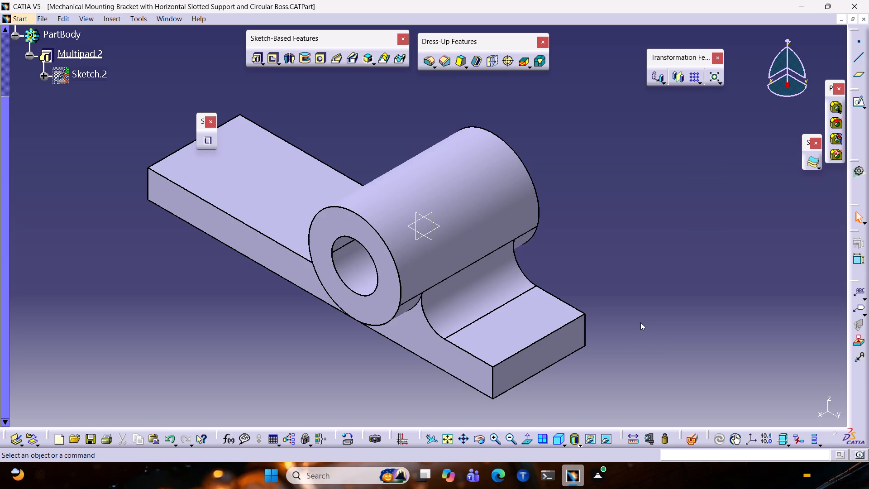
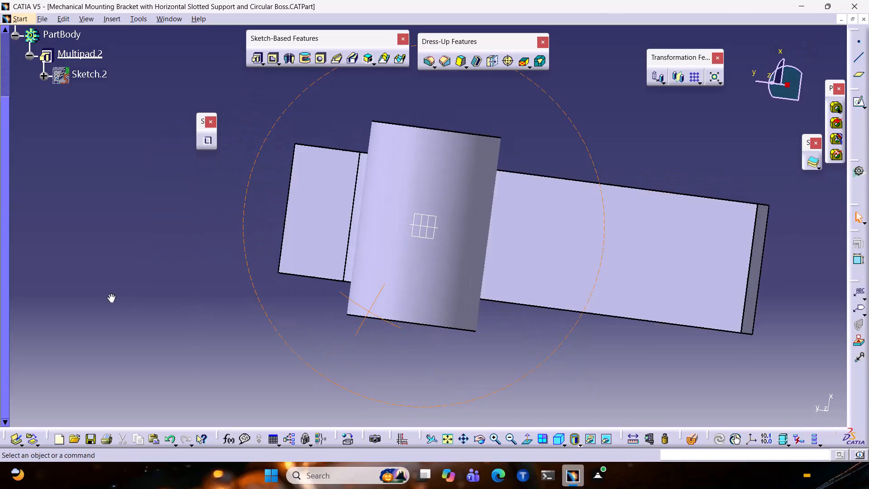
Select the flat upper face of the bracket's long base arm in the isometric view.
click(319, 187)
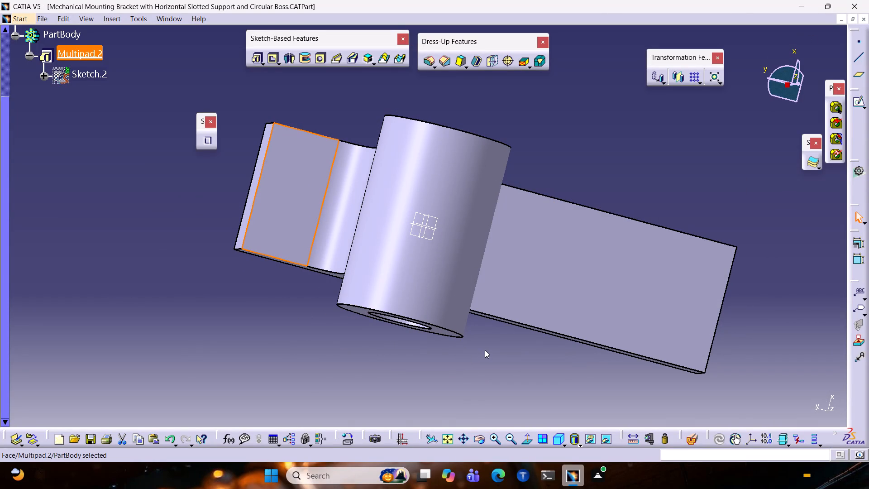
click(553, 440)
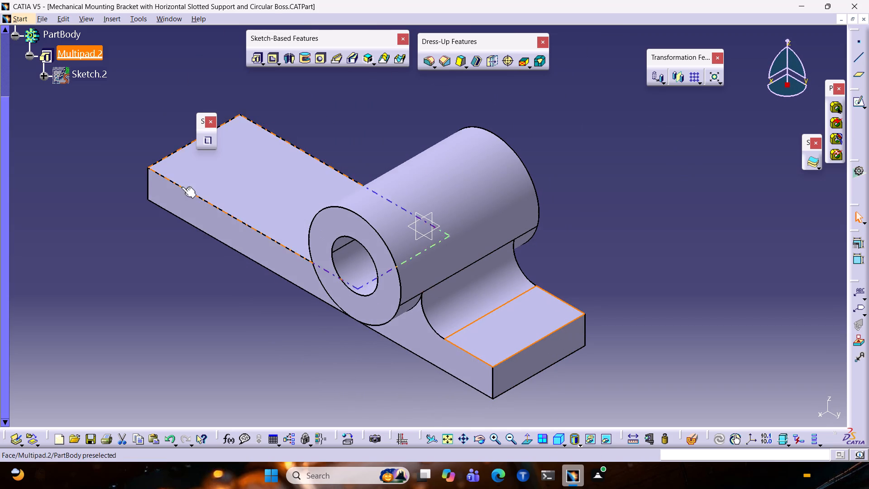
click(255, 181)
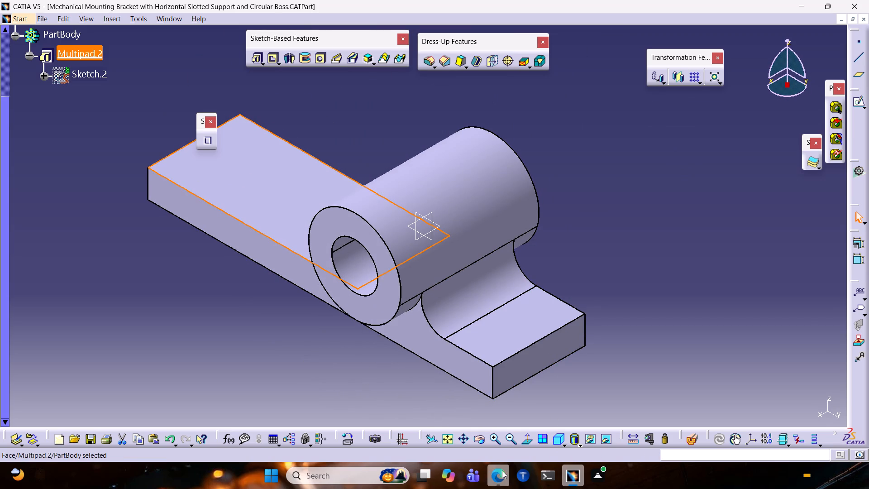
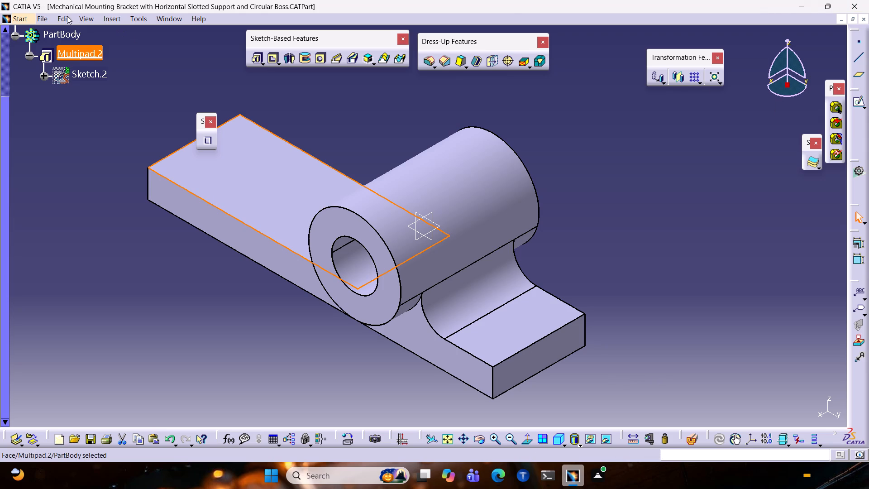
Open fig 60.CATPart and examine the sketches behind Pad.1 and Pad.2 as a reference for the upright.
click(48, 20)
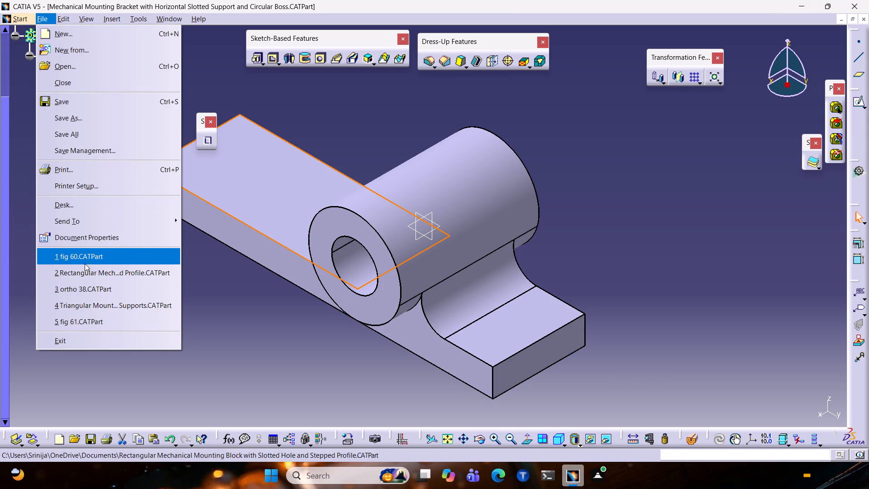
click(92, 256)
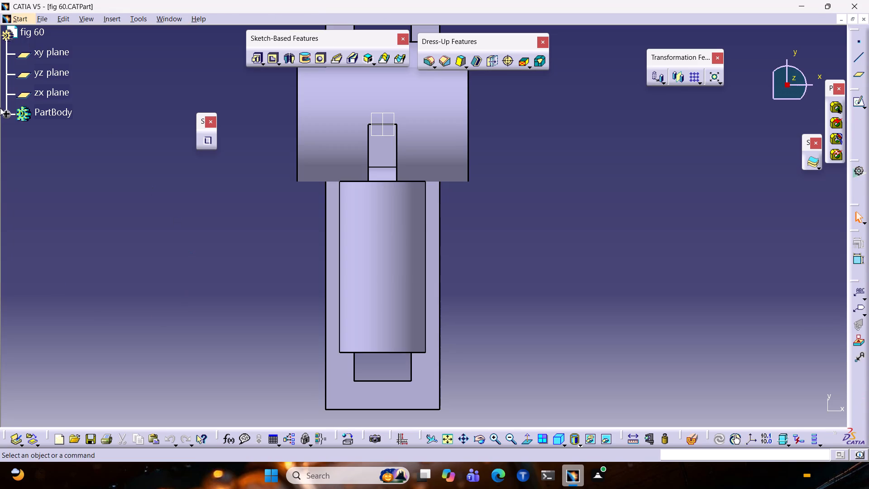
click(7, 115)
double_click(74, 189)
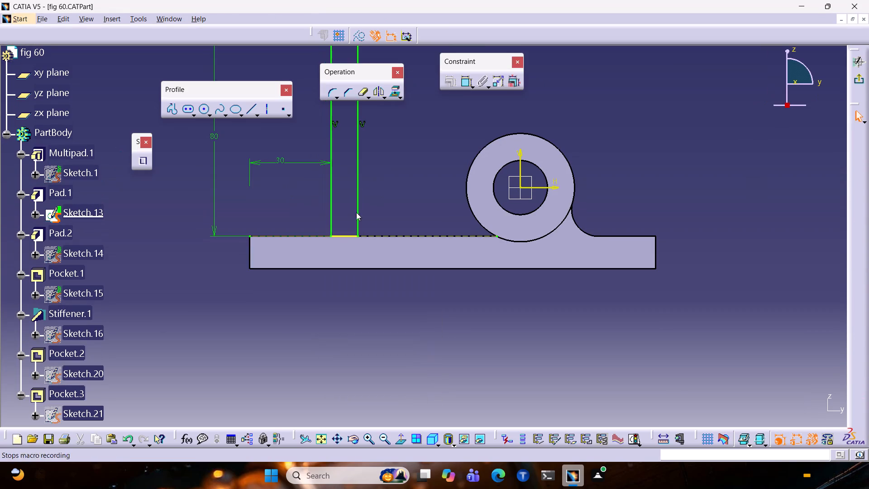
middle_drag(396, 195, 384, 236)
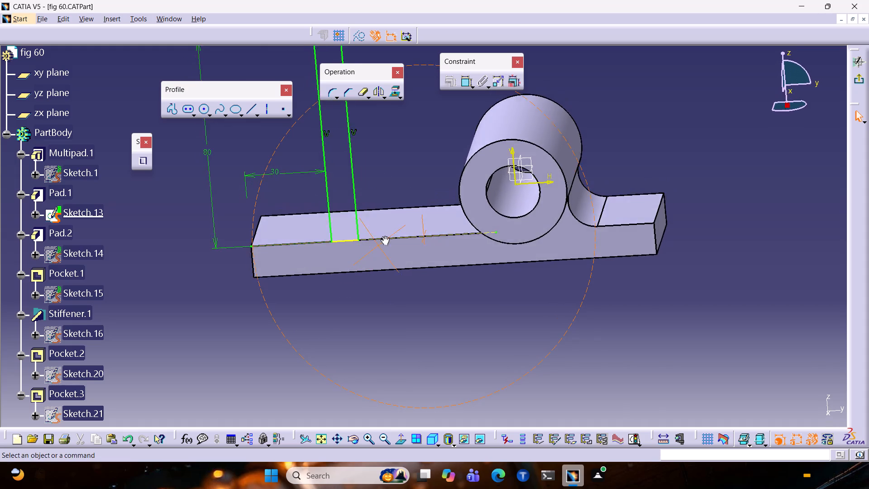
middle_drag(384, 236, 405, 213)
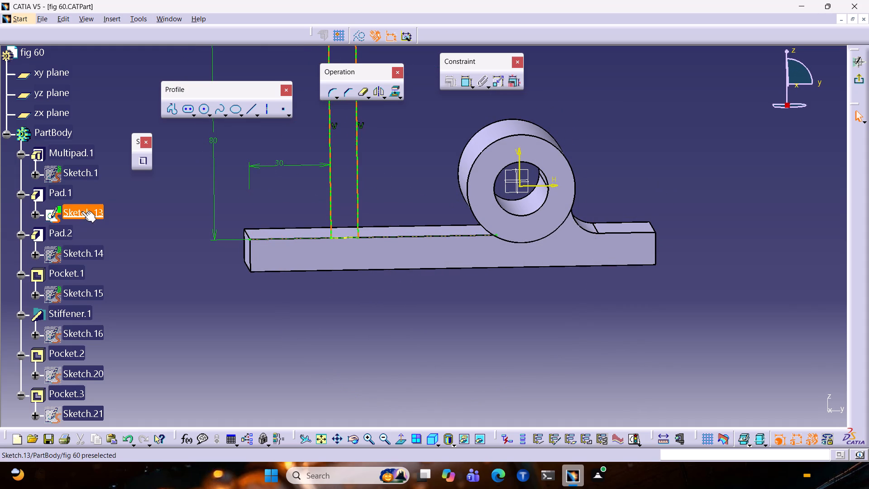
ctrl+middle_drag(445, 142, 440, 148)
ctrl+middle_drag(440, 148, 421, 194)
scroll(421, 194, up, 1)
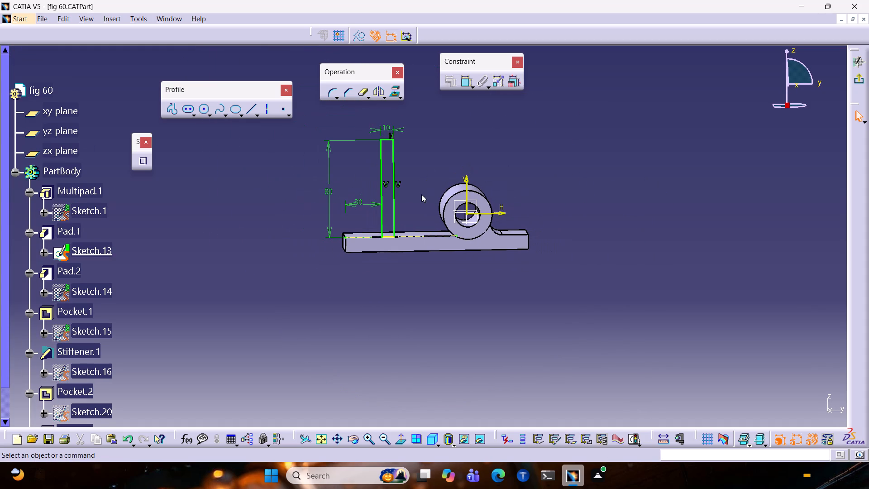
double_click(75, 289)
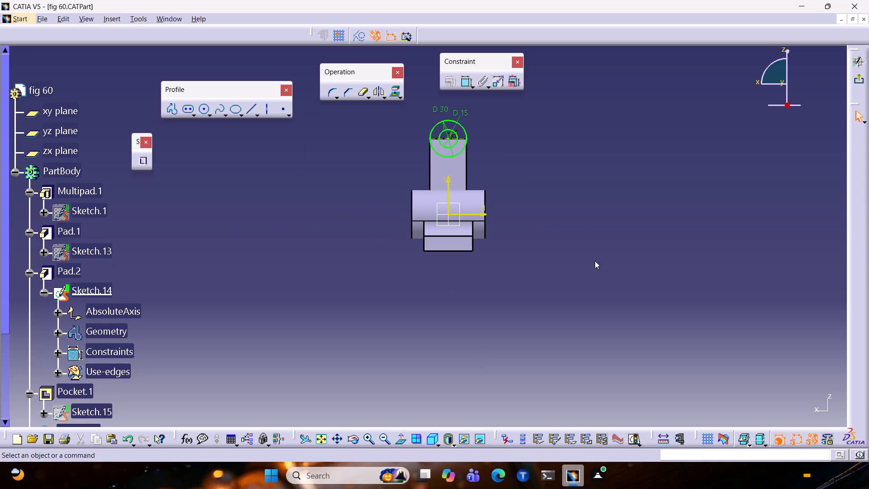
Minimize the fig 60 reference part and return to the maximized mounting bracket part.
click(839, 22)
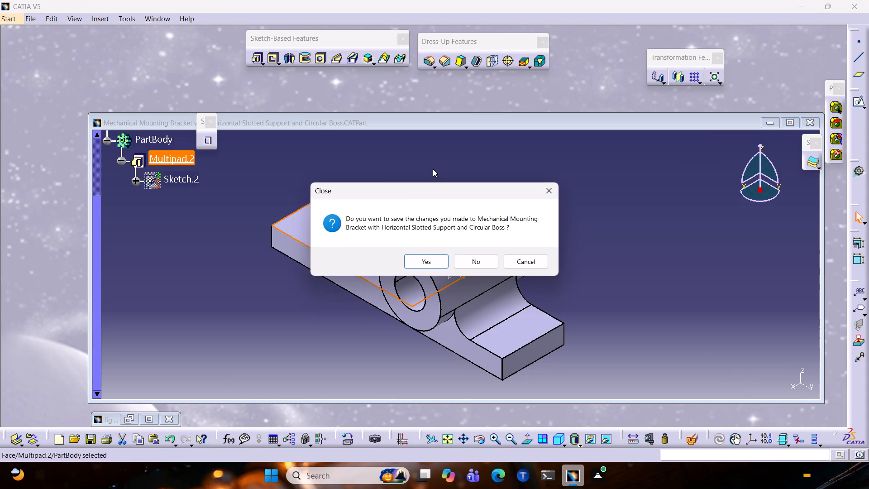
click(552, 187)
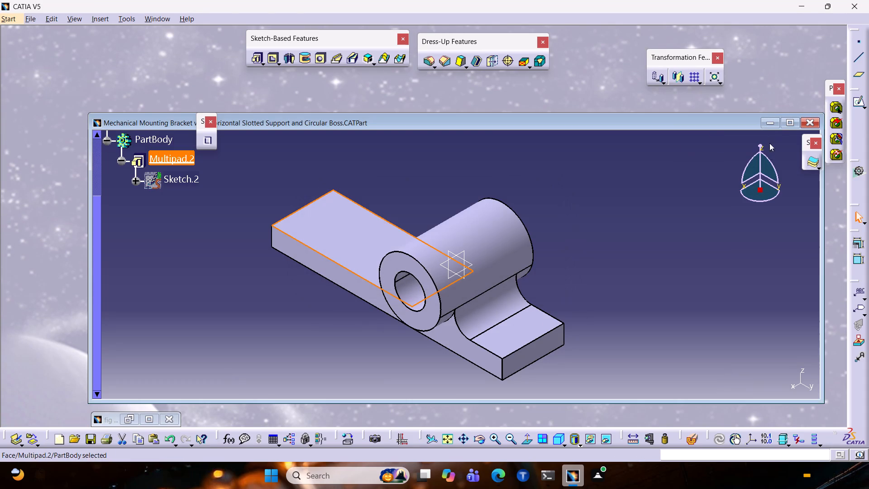
click(791, 121)
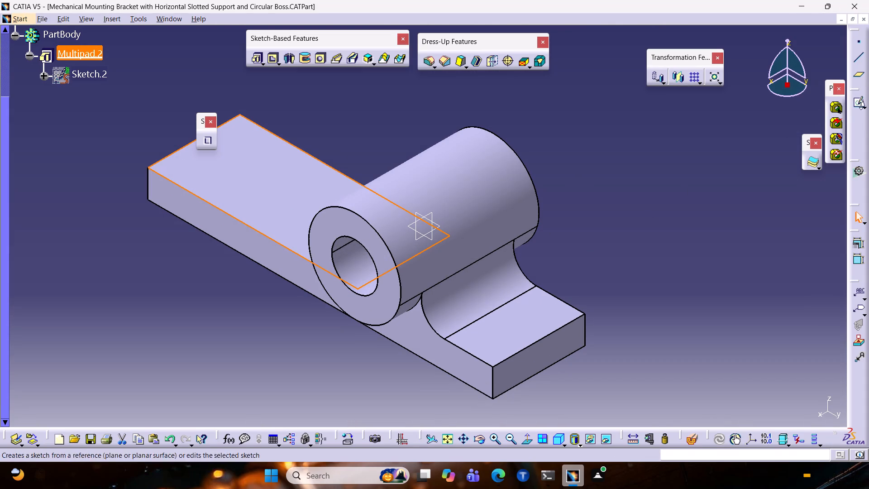
Start a sketch on the flat upper face of the bracket's long base arm.
click(859, 103)
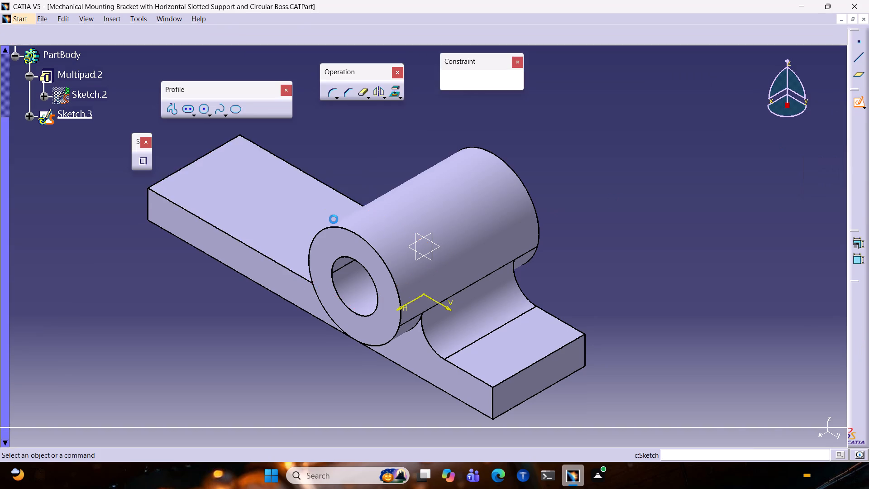
ctrl+middle_drag(525, 224, 524, 226)
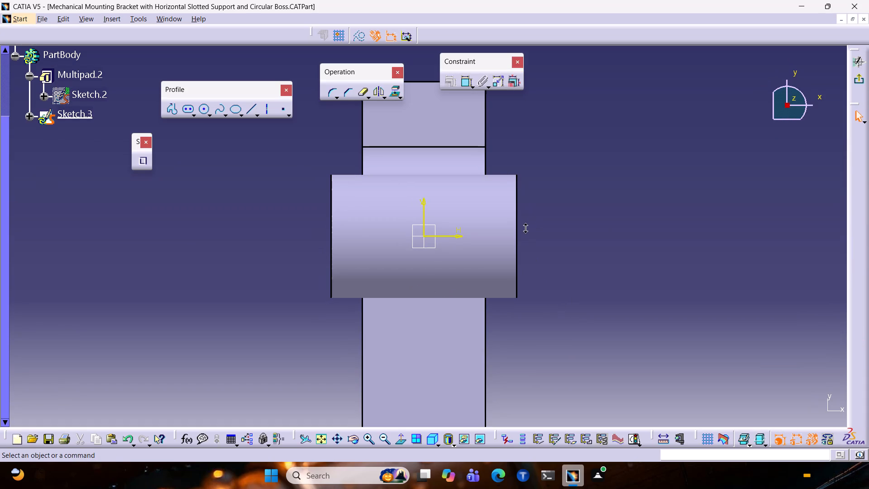
ctrl+middle_drag(524, 226, 516, 245)
ctrl+middle_drag(520, 211, 511, 238)
middle_drag(477, 379, 290, 204)
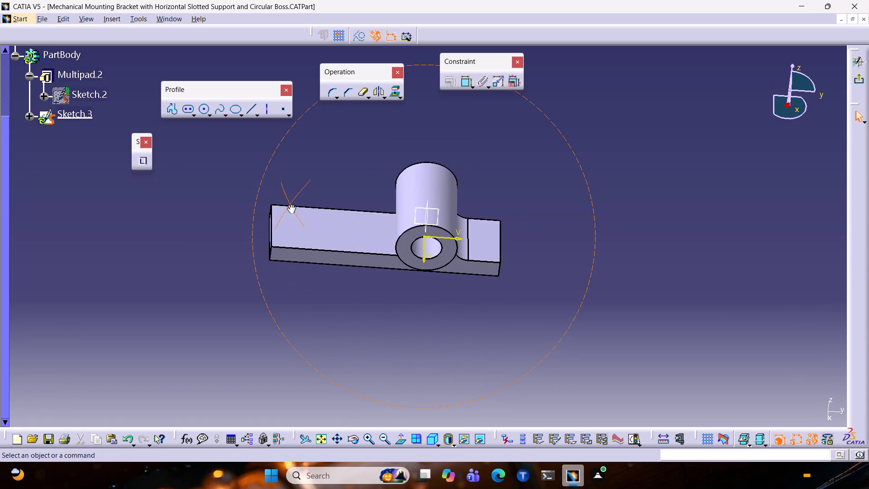
middle_drag(290, 204, 293, 216)
Project the long front edge of the base arm's upper face into the sketch.
click(330, 245)
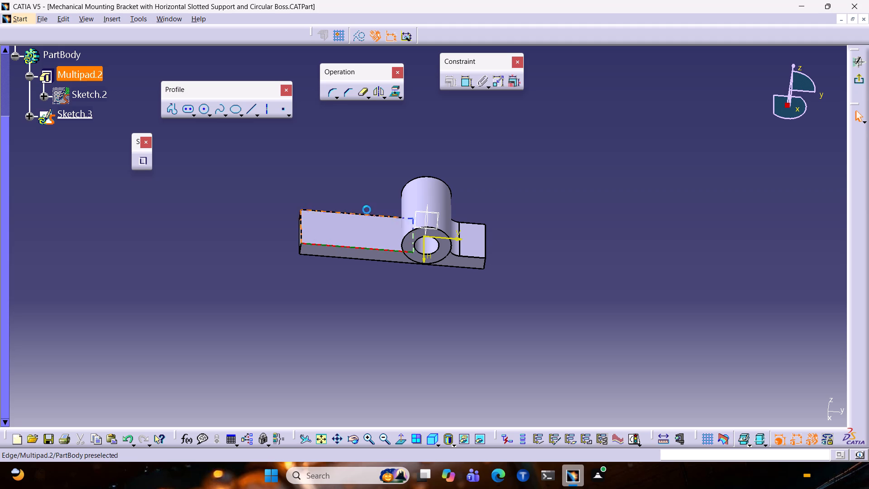
click(394, 94)
click(756, 406)
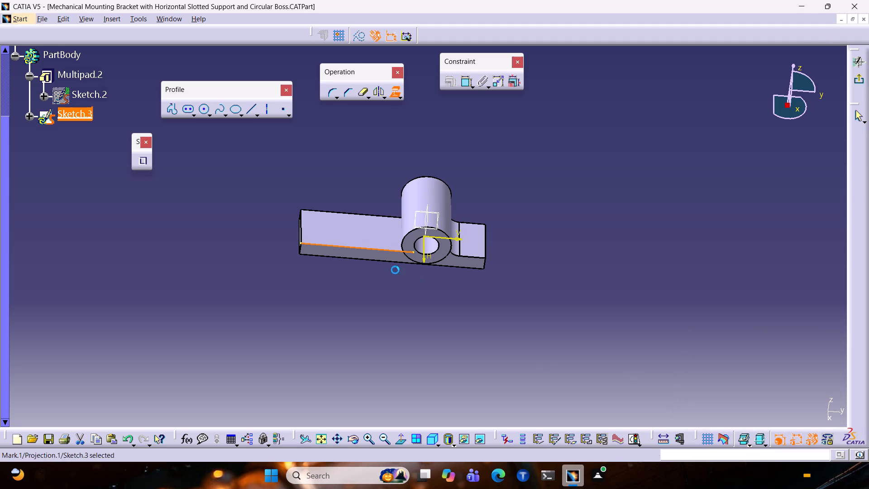
scroll(473, 260, down, 1)
ctrl+middle_drag(478, 273, 580, 206)
click(438, 340)
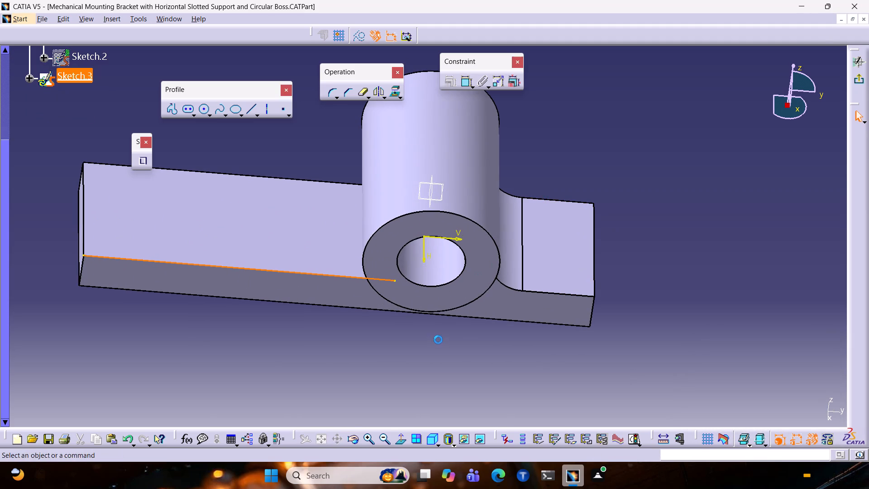
Examine the projected edge on the base arm from the sketch-normal, right and front views.
middle_drag(385, 336, 485, 173)
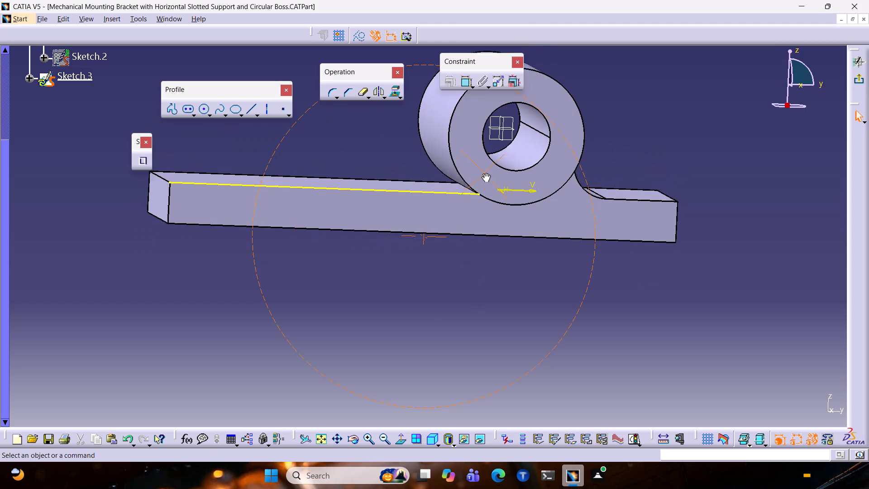
middle_drag(485, 173, 482, 163)
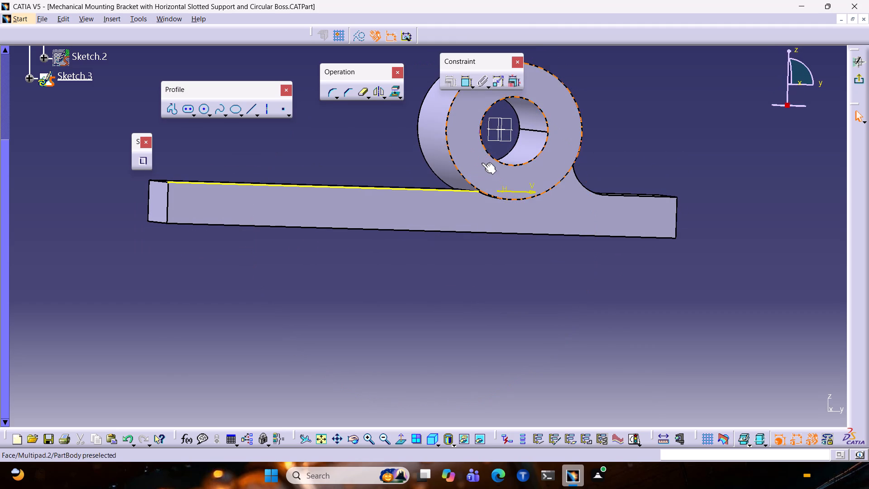
middle_drag(400, 169, 398, 222)
ctrl+middle_drag(399, 215, 373, 200)
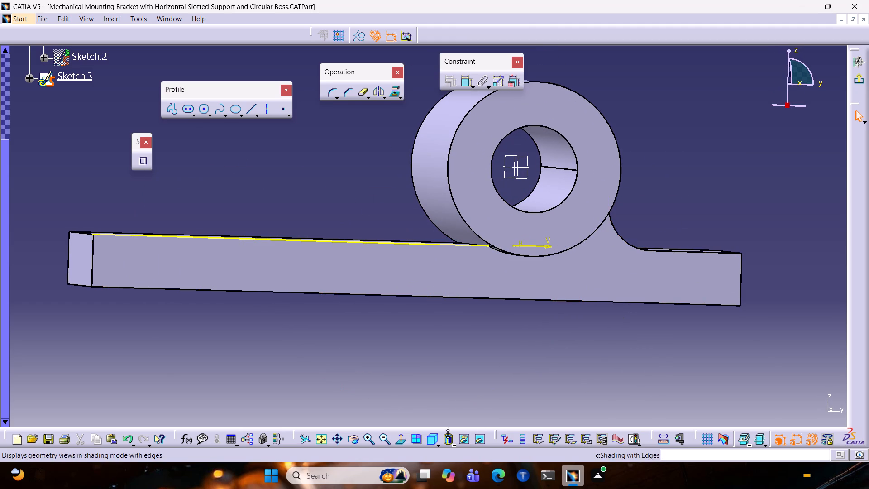
click(395, 438)
click(397, 439)
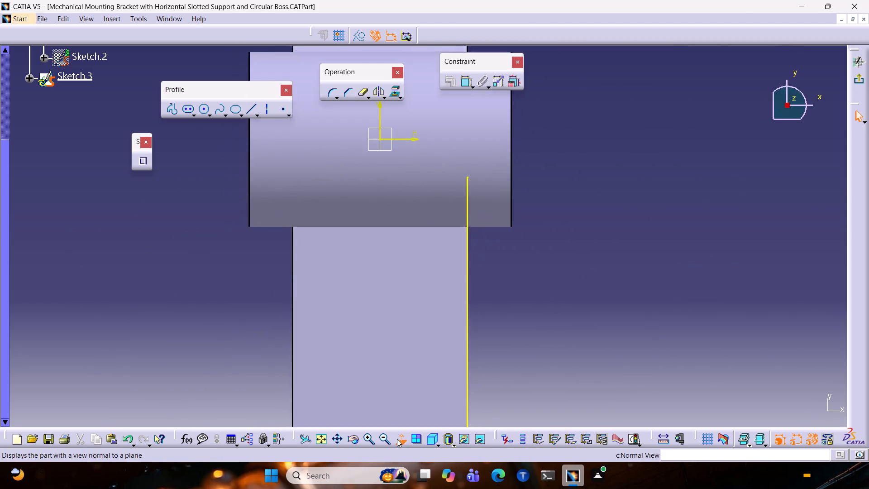
click(397, 439)
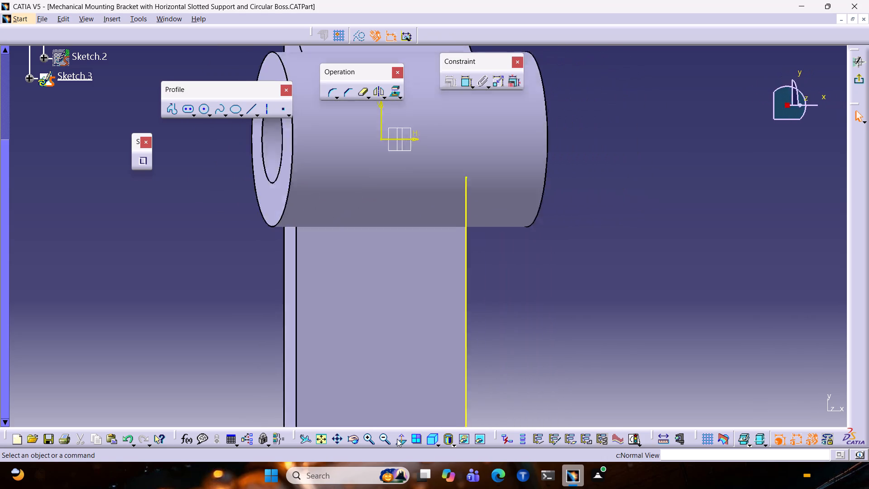
ctrl+middle_drag(604, 247, 583, 282)
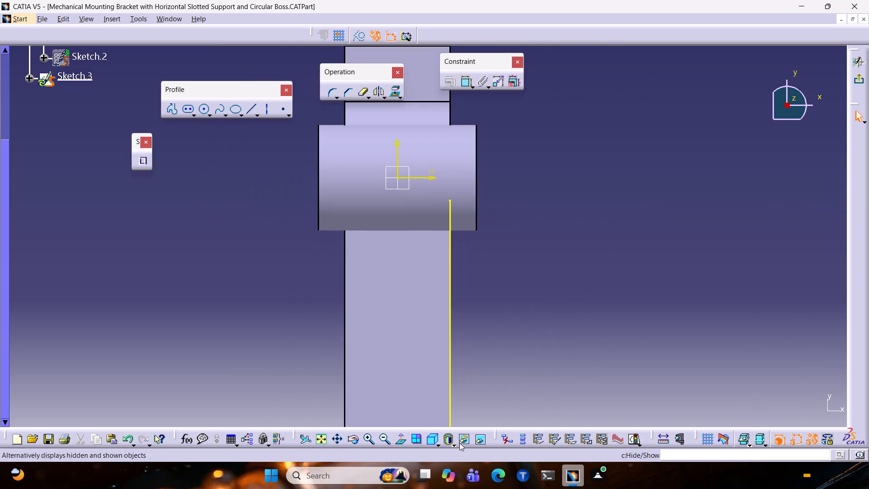
click(438, 445)
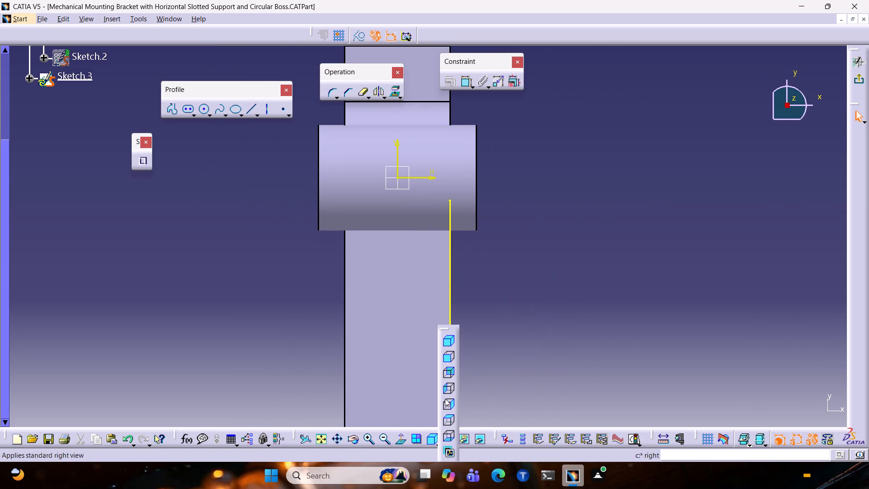
click(446, 402)
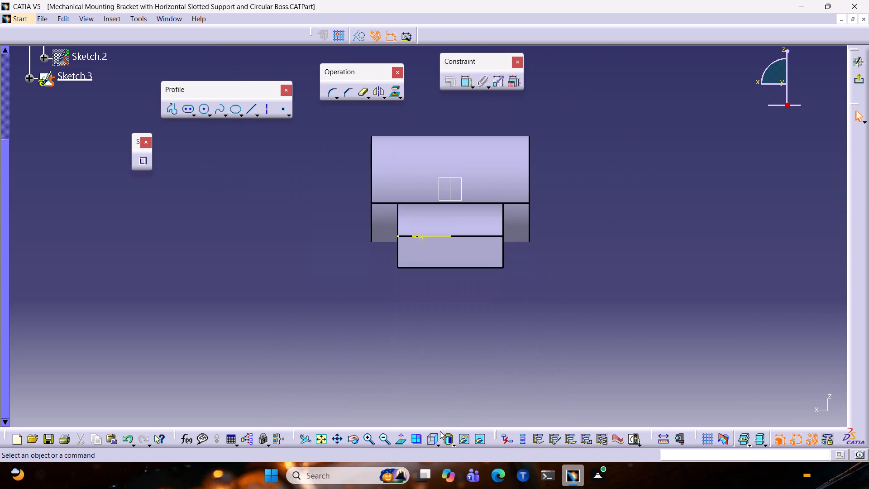
click(439, 443)
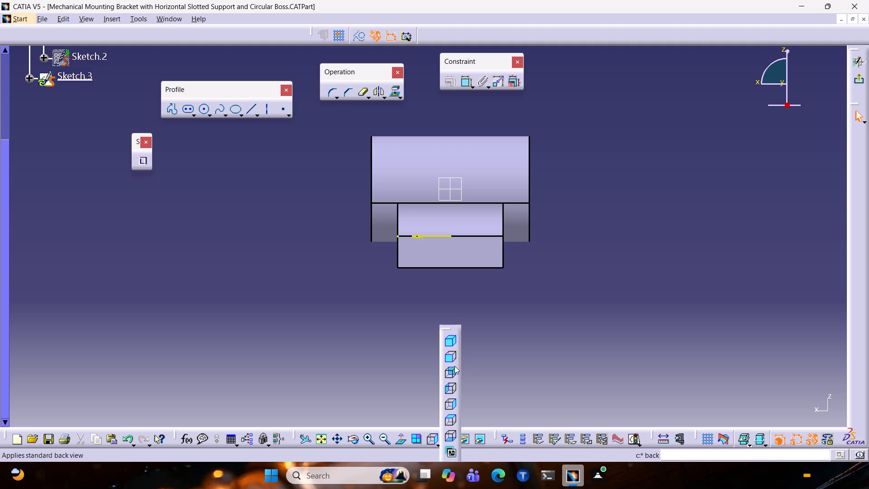
click(454, 359)
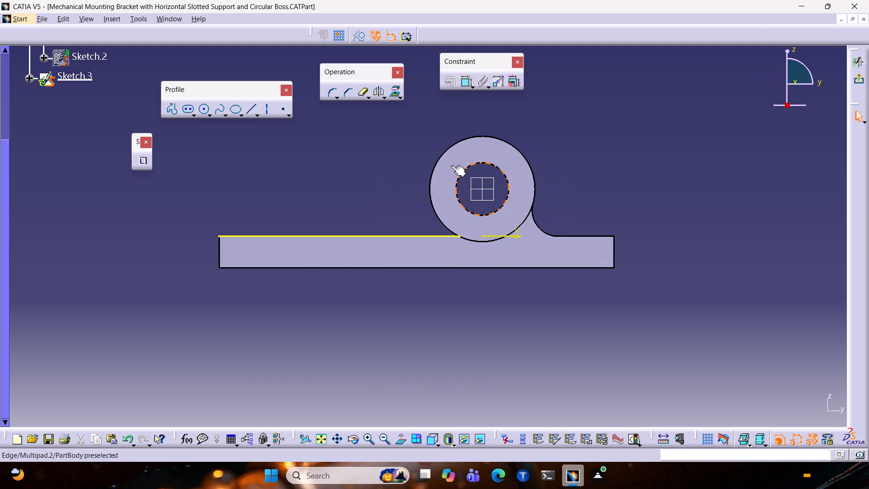
middle_drag(366, 168, 371, 233)
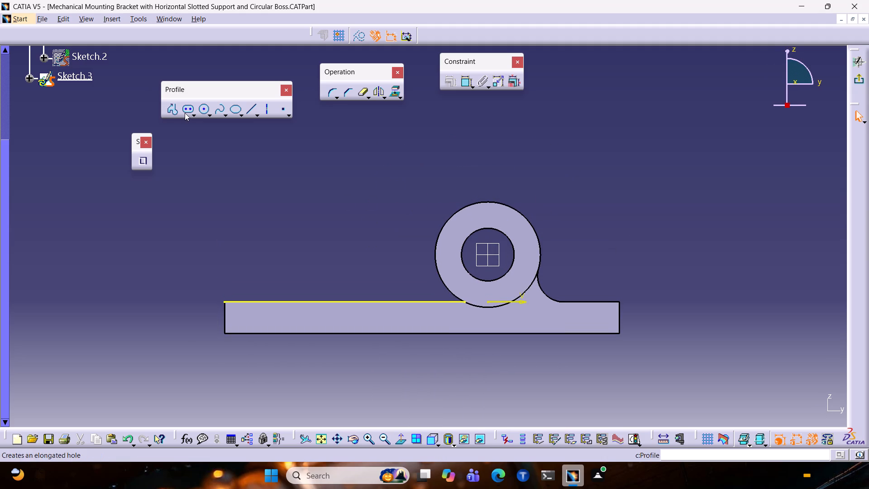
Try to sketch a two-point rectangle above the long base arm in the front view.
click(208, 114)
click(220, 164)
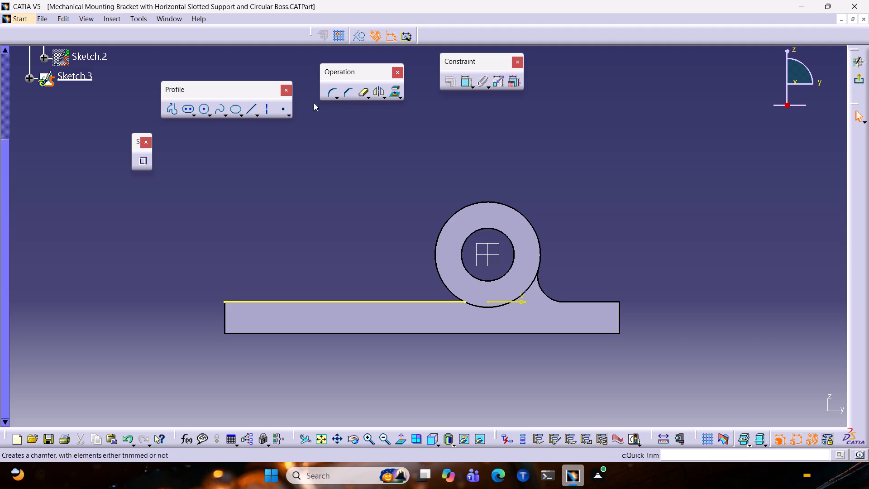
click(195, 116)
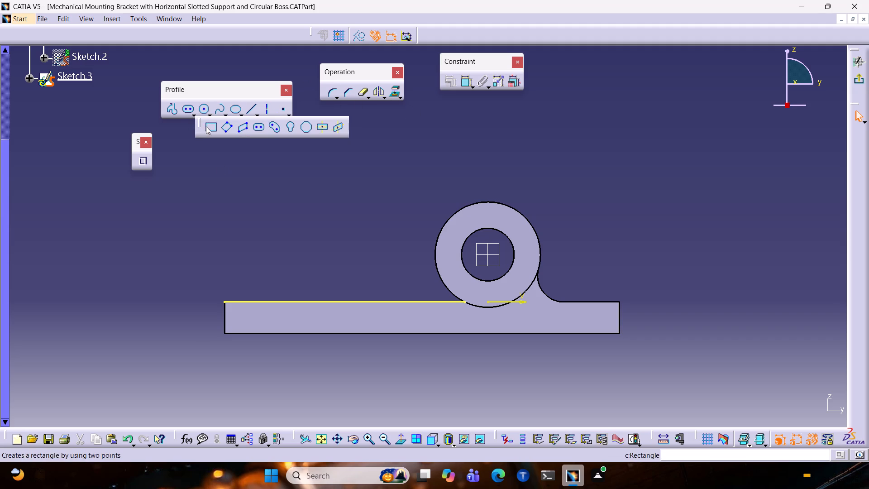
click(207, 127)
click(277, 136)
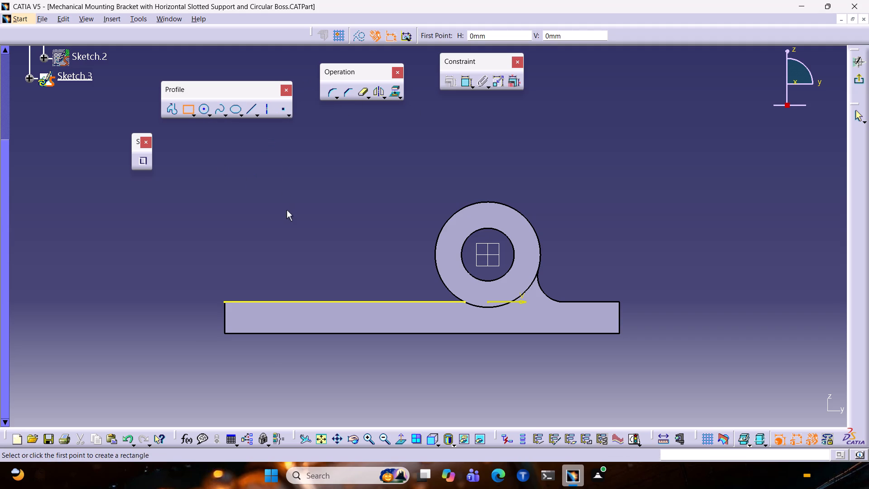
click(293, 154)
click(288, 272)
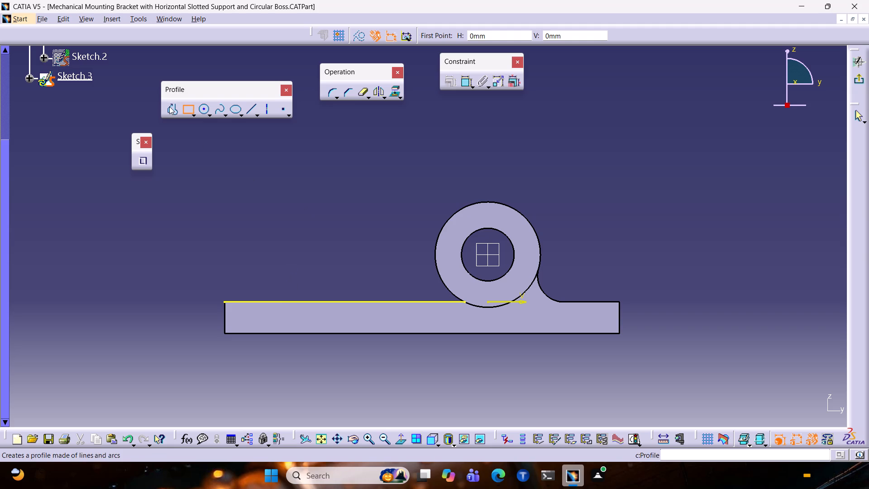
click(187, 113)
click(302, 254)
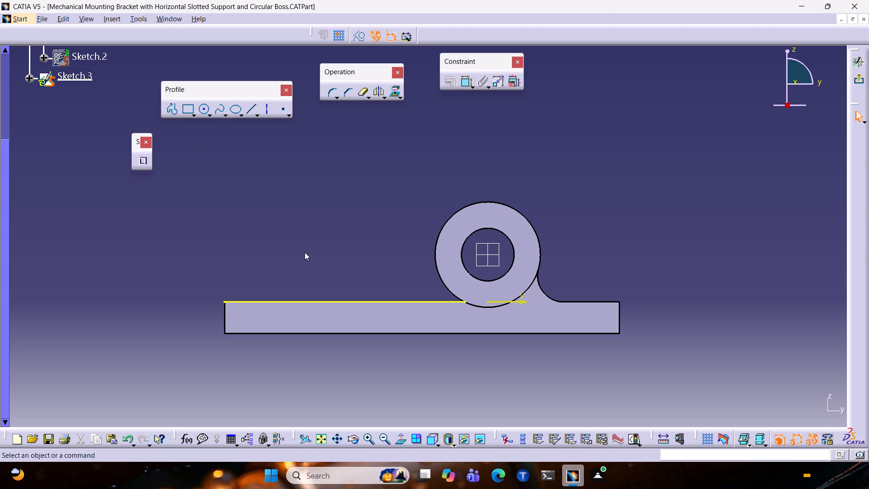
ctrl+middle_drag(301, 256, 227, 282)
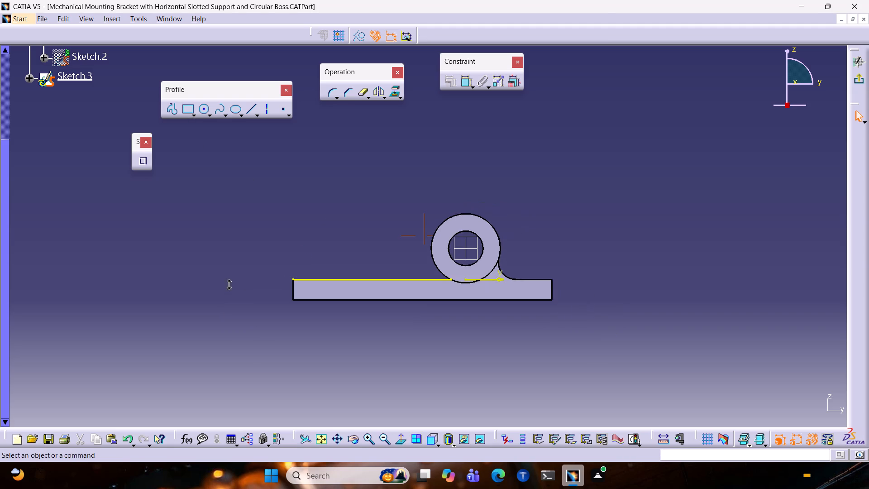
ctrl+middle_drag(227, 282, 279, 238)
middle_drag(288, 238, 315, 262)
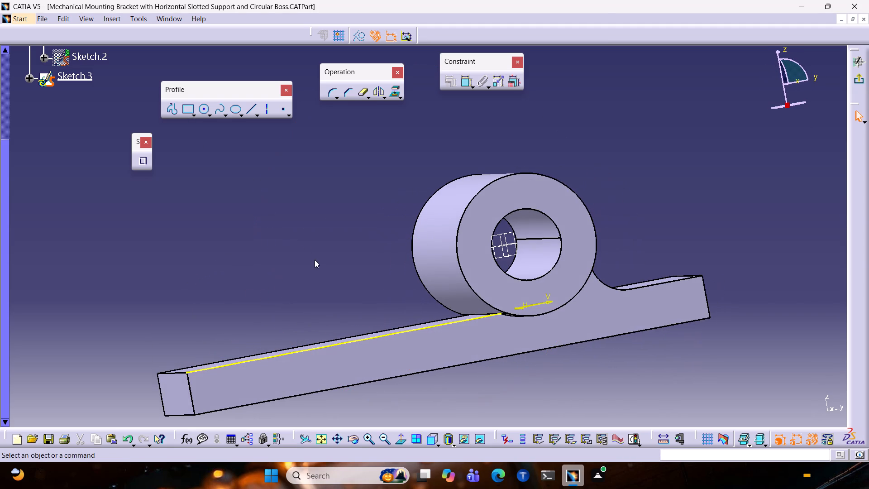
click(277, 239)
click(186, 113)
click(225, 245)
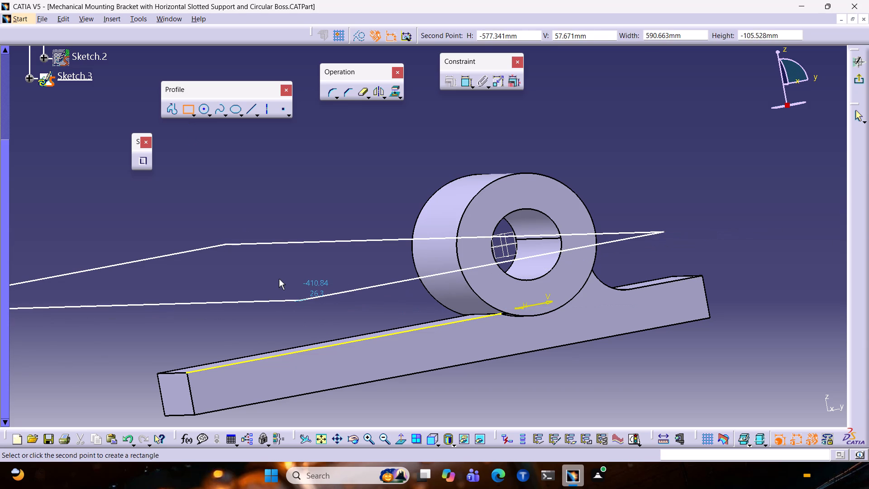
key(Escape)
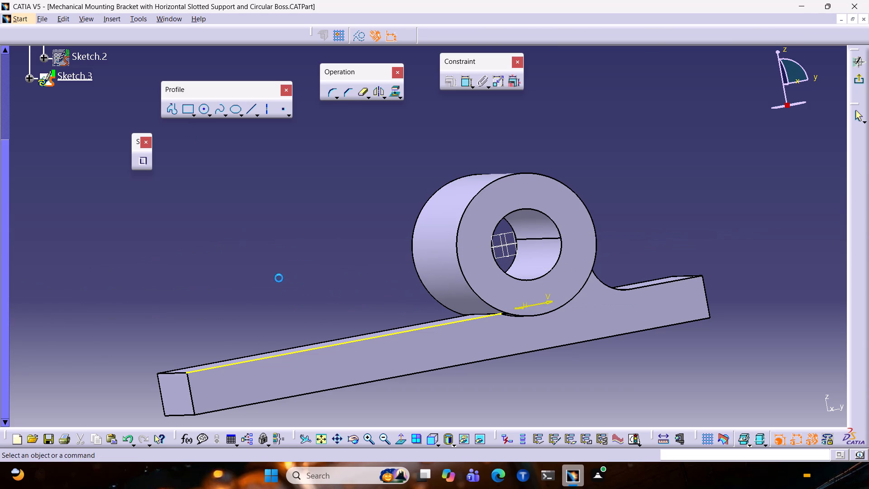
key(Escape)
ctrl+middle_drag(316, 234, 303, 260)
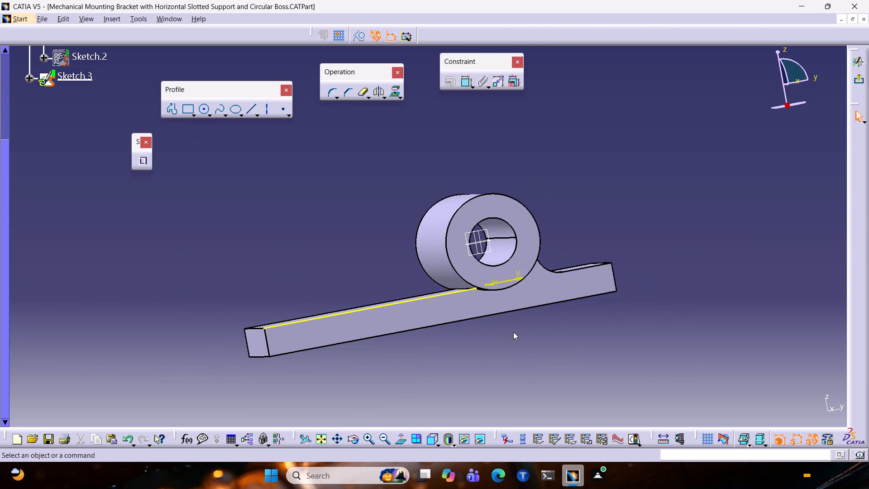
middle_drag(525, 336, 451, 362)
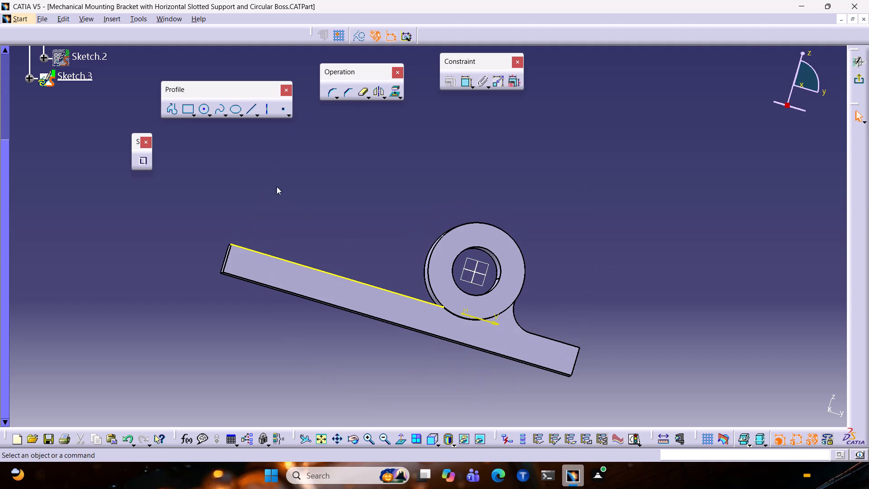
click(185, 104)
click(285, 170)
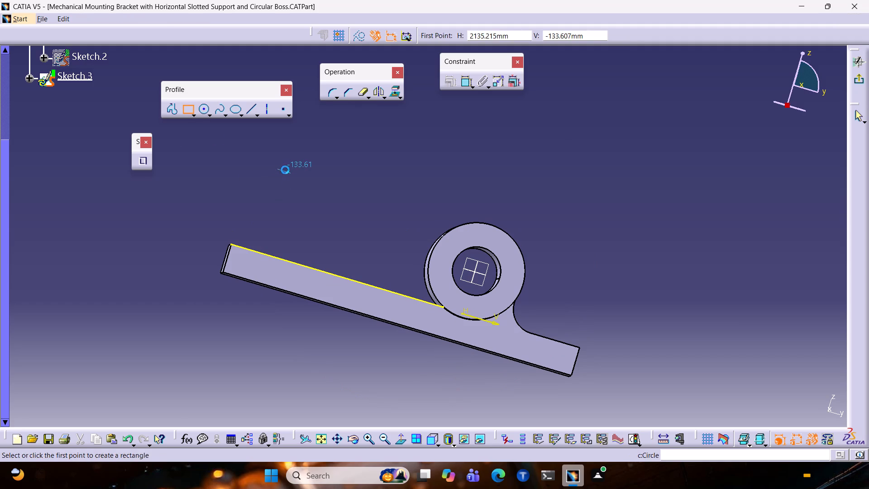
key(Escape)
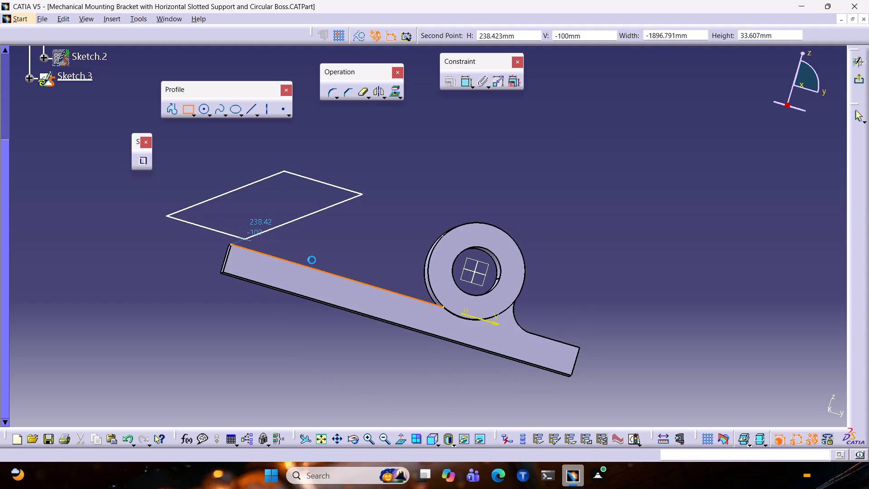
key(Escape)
Undo the edge projection and the entry into the sketch on the base arm's upper face.
key(ctrl+z)
key(ctrl+z)
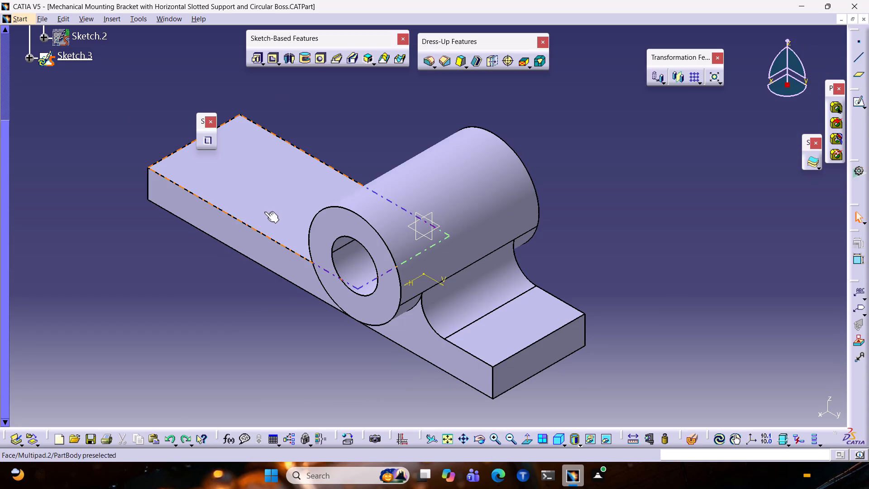
Start a sketch on the base's long front side face and project the long arm's upper edge into it.
click(240, 233)
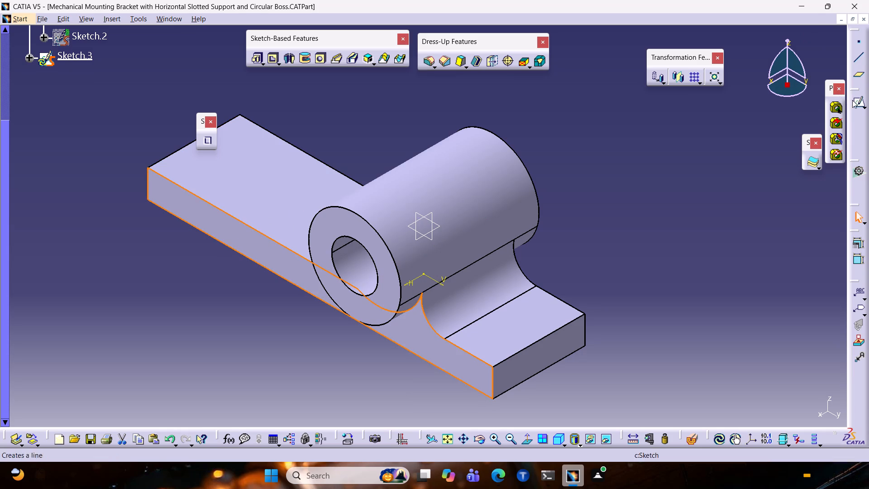
click(854, 101)
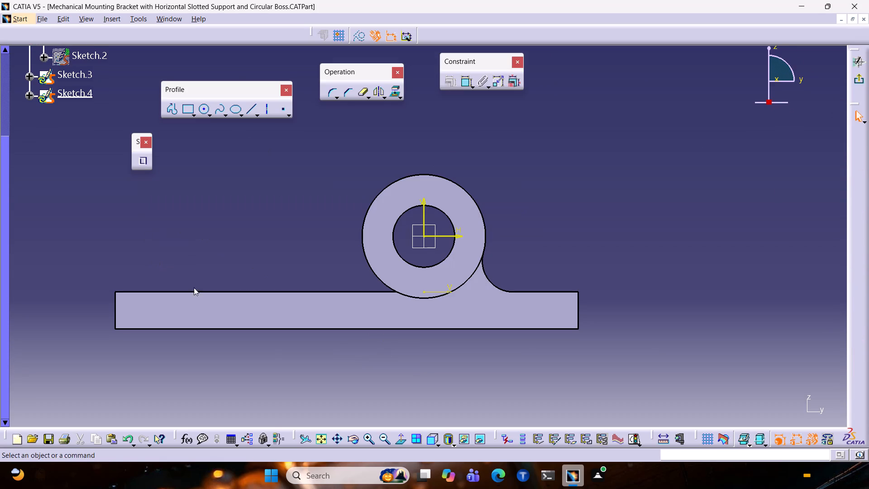
click(216, 292)
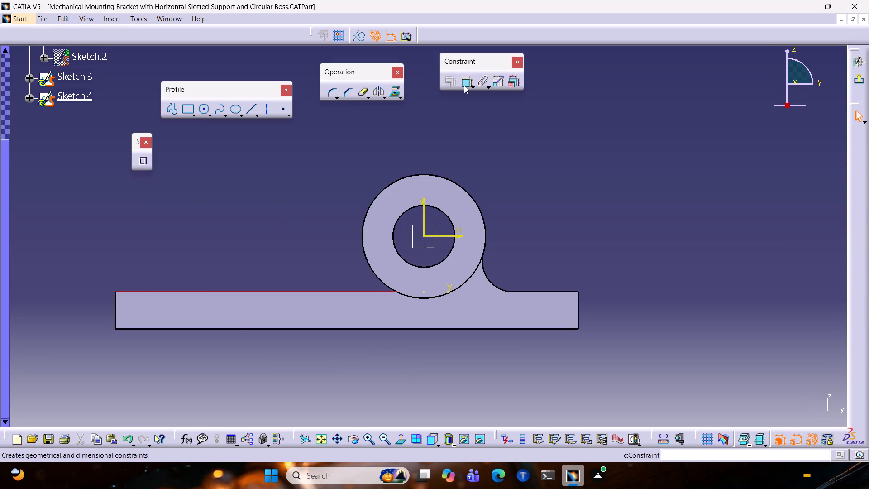
click(391, 90)
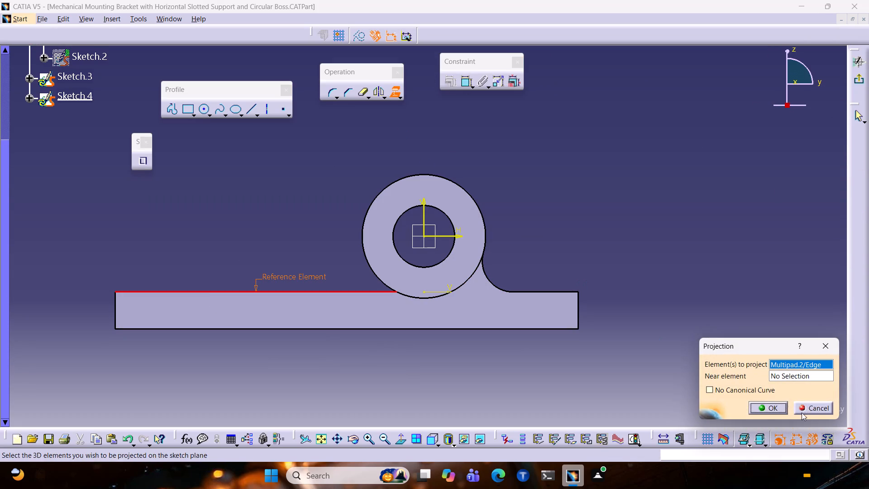
click(774, 406)
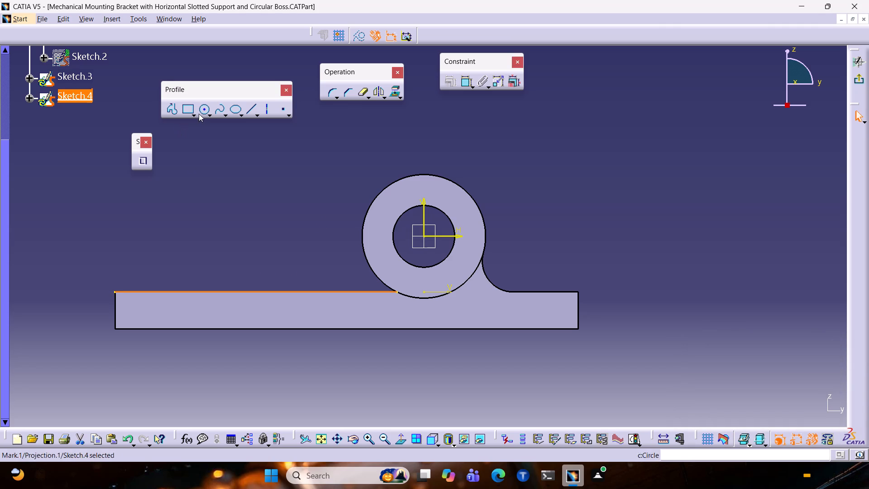
Sketch an upright rectangle about 9 mm wide and 49 mm high standing on the projected upper edge of the long arm.
click(186, 107)
click(196, 138)
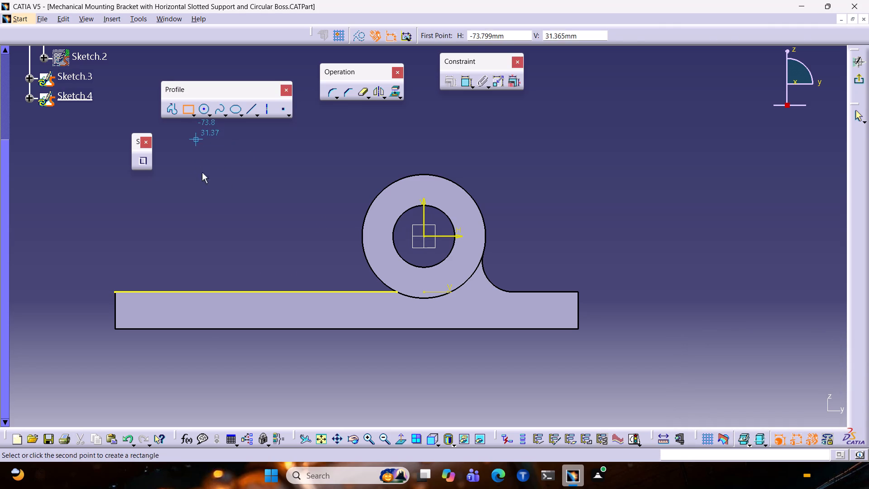
click(223, 292)
key(Escape)
key(Escape)
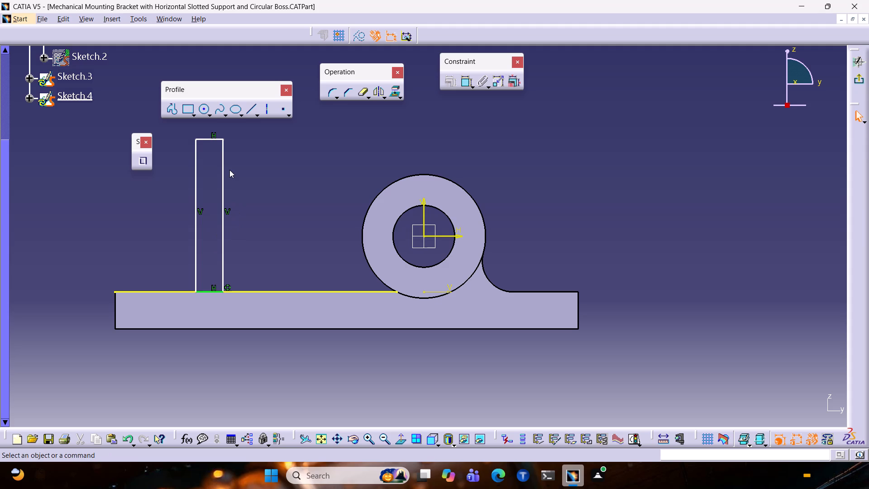
Dimension the distance from the long arm's free end to the rectangle's nearer vertical side and set it to 30 mm.
click(457, 83)
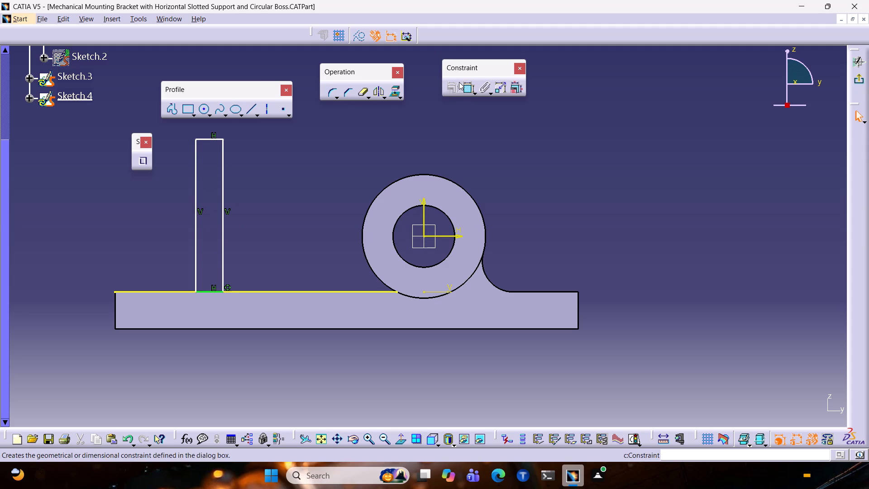
click(462, 86)
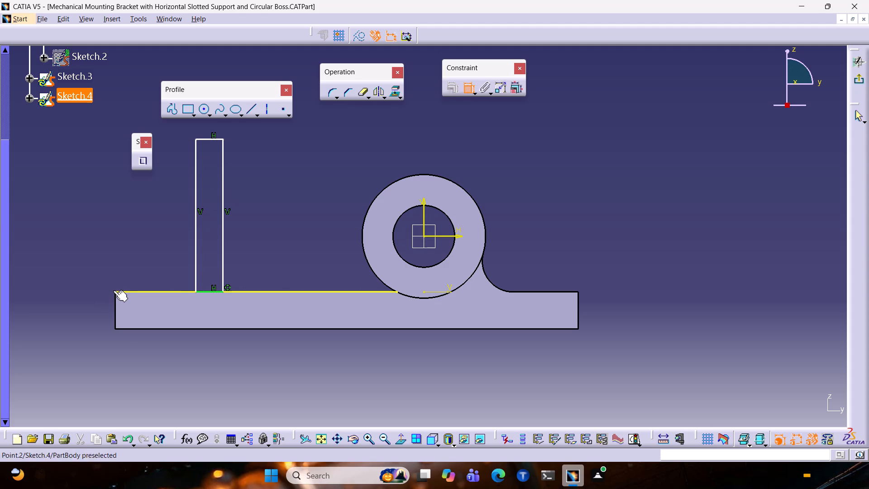
click(113, 290)
click(196, 242)
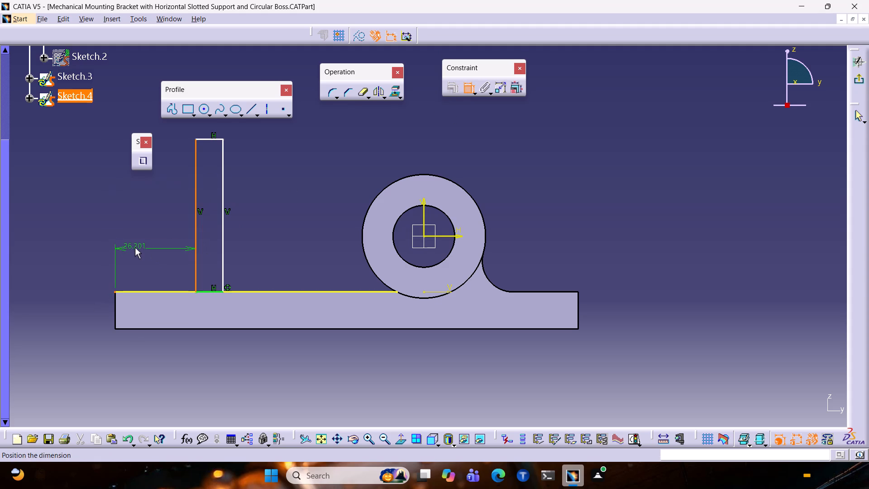
click(143, 249)
double_click(142, 249)
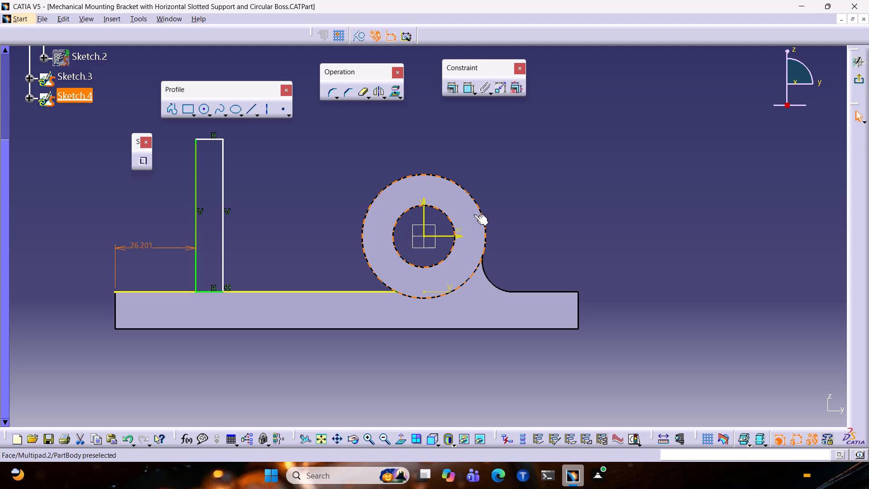
double_click(134, 246)
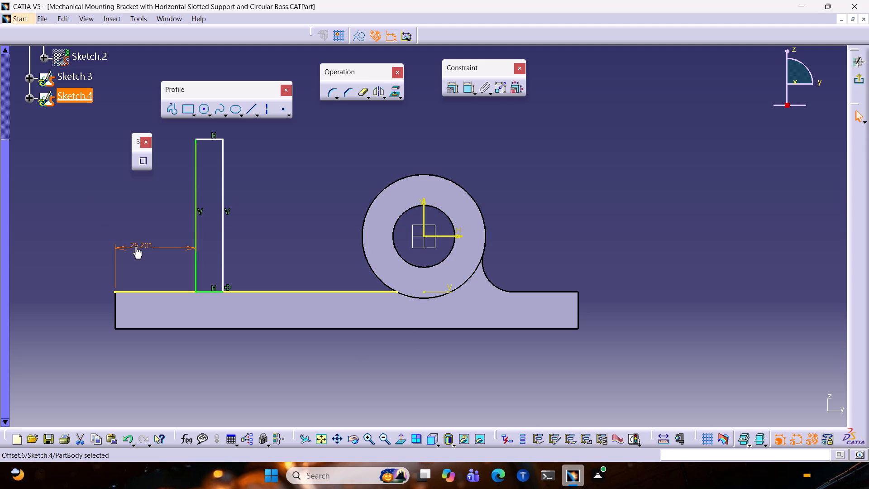
double_click(135, 246)
text(30)
key(Return)
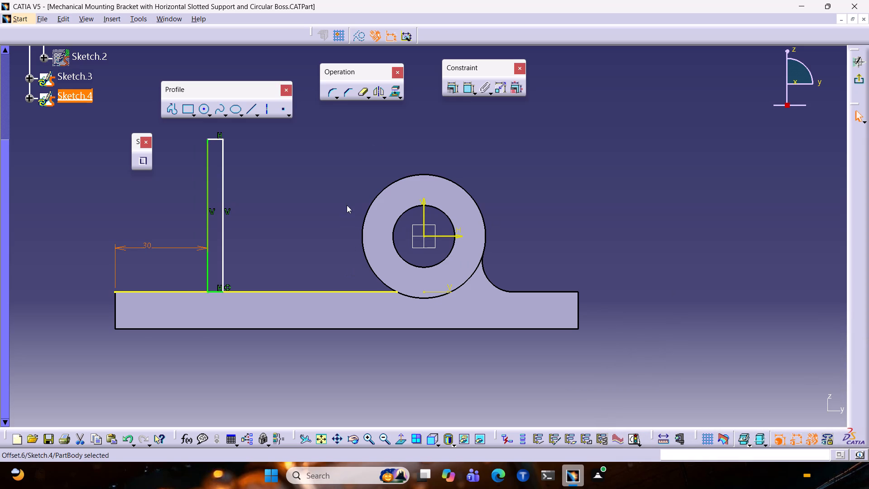
Dimension the rectangle's upper side and set its width to 10 mm.
scroll(238, 150, down, 1)
middle_drag(241, 151, 254, 252)
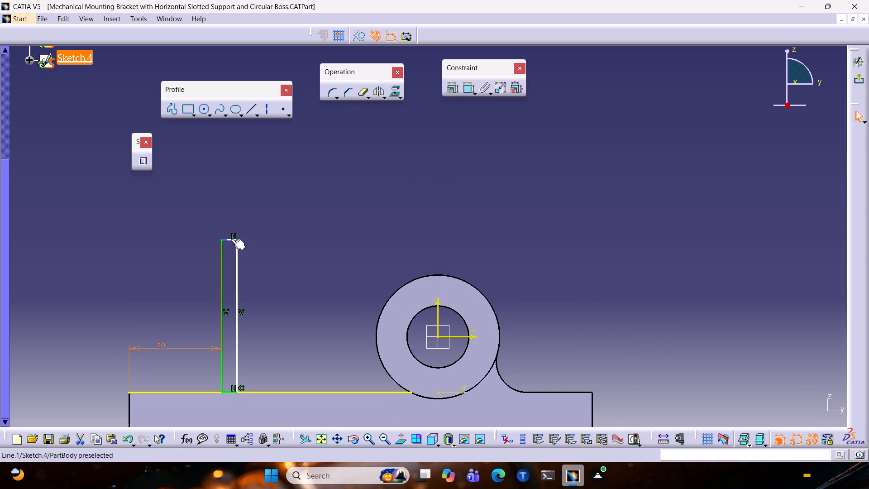
click(231, 239)
click(469, 85)
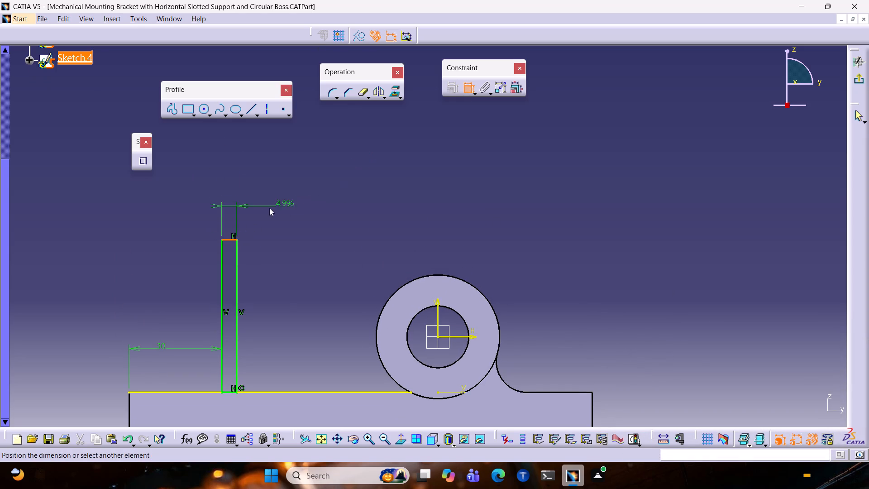
triple_click(229, 219)
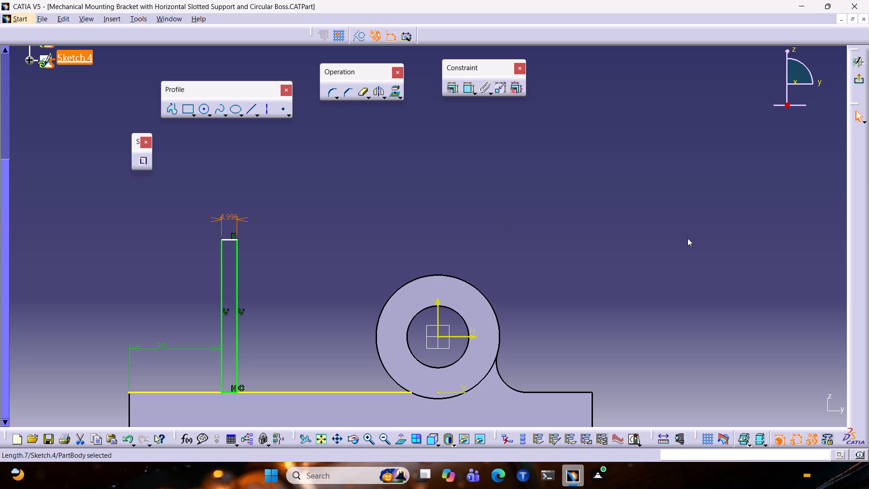
double_click(230, 218)
text(10)
key(Return)
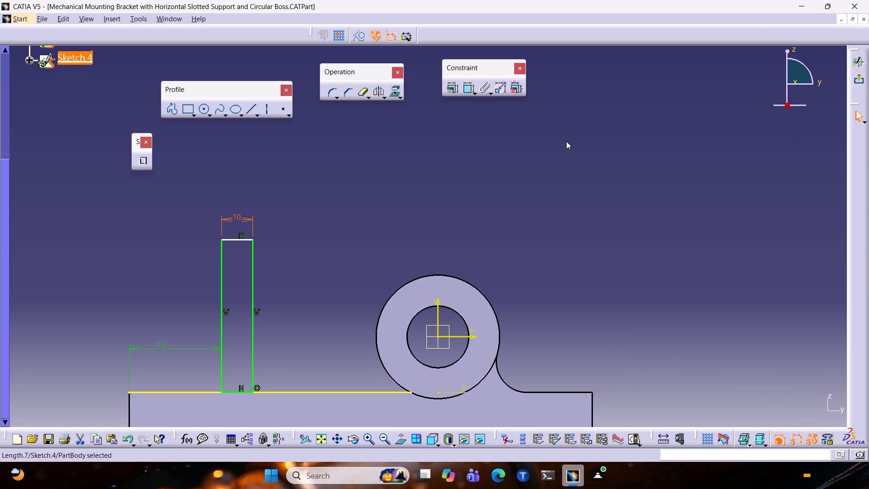
Dimension the rectangle's height between its bottom and top sides and set it to 80 mm.
click(465, 91)
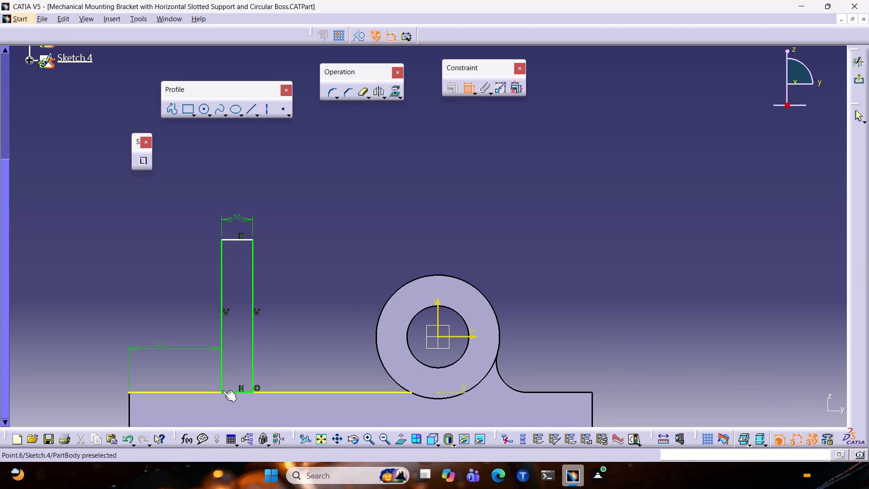
click(230, 393)
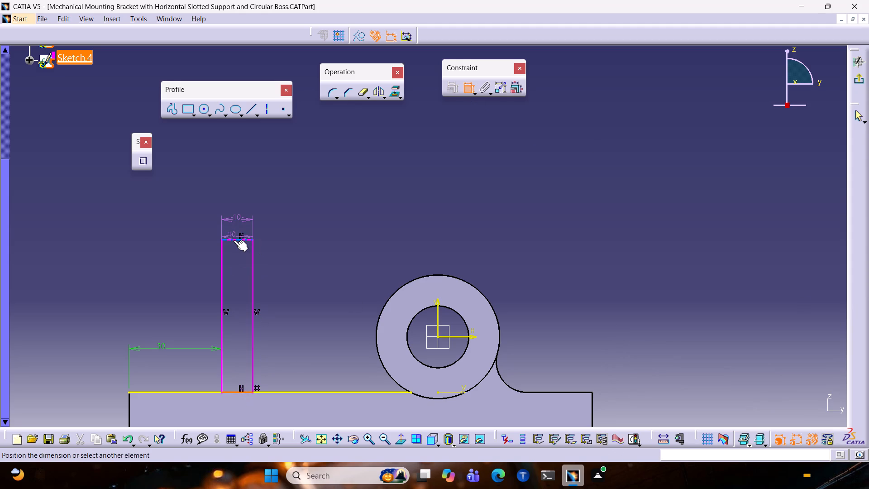
click(234, 240)
click(159, 254)
double_click(158, 254)
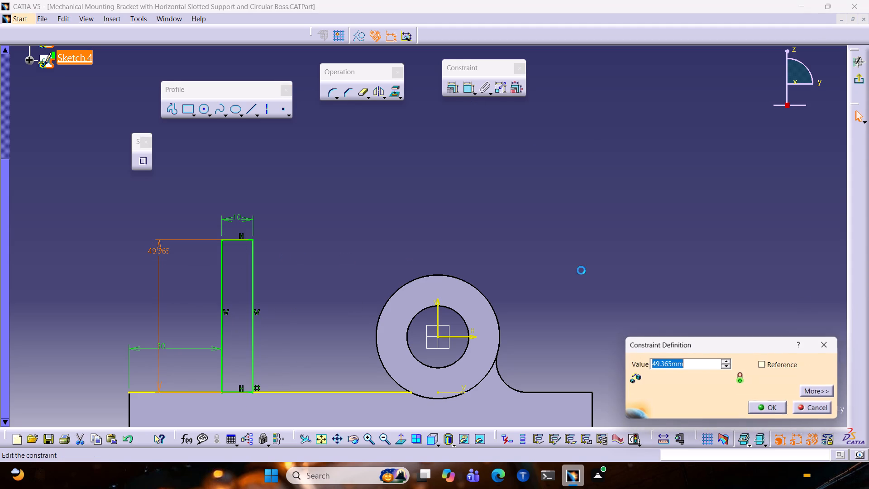
text(80)
key(Return)
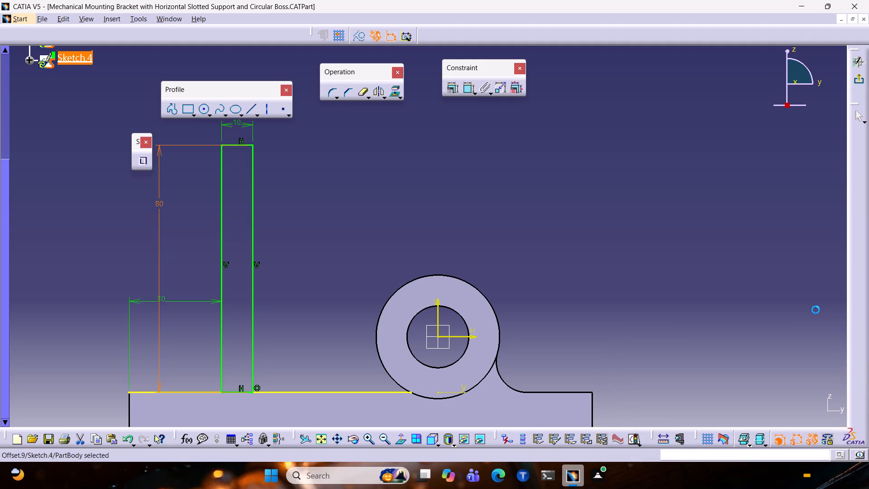
click(331, 285)
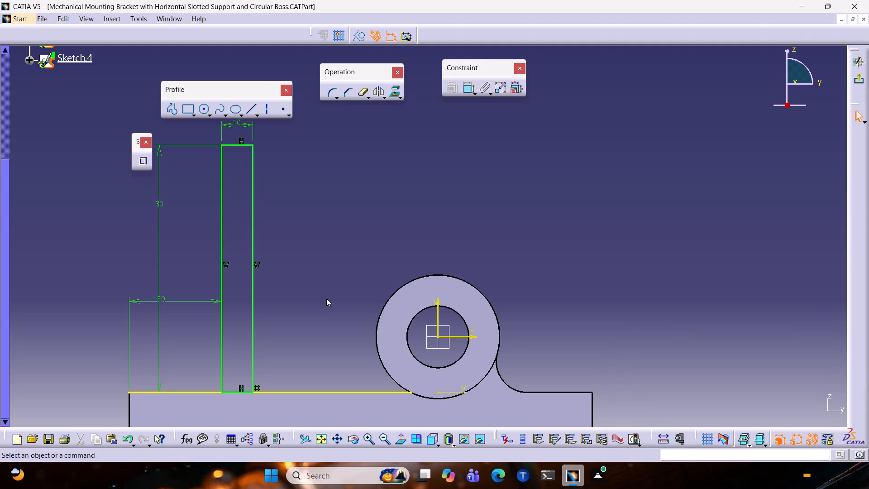
Quick Trim the projected edge on both sides of the rectangle, keeping only the segment beneath it.
double_click(362, 93)
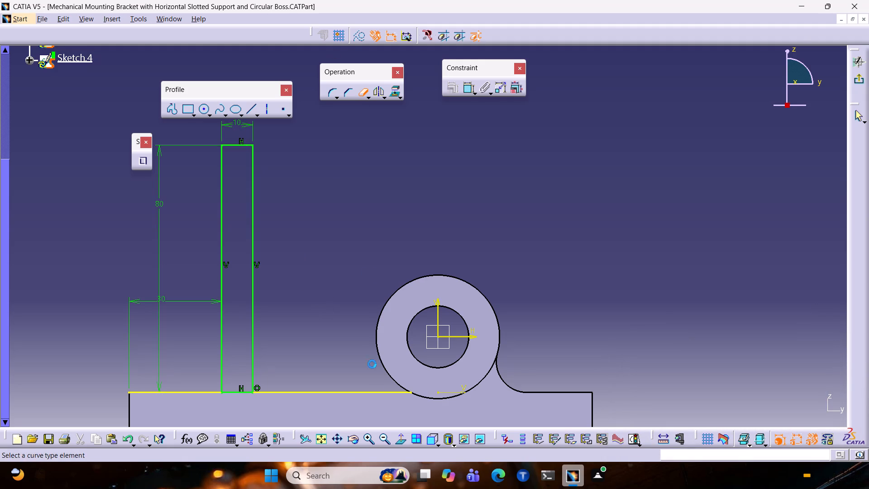
click(442, 39)
click(332, 393)
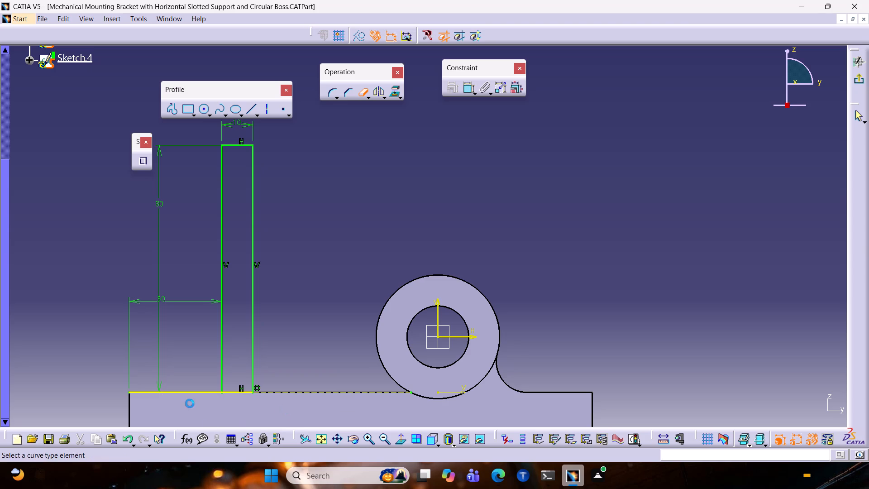
click(174, 392)
key(Escape)
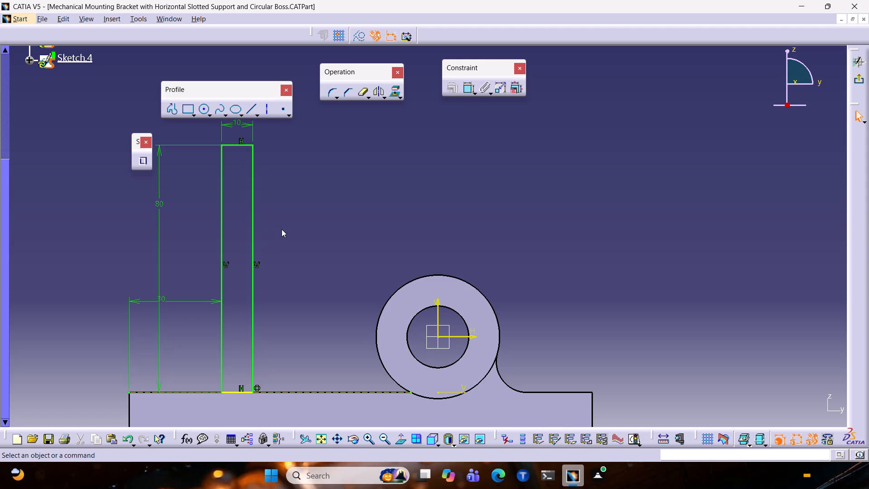
Exit the finished upright support sketch and return to the 3D part with nothing selected.
click(859, 79)
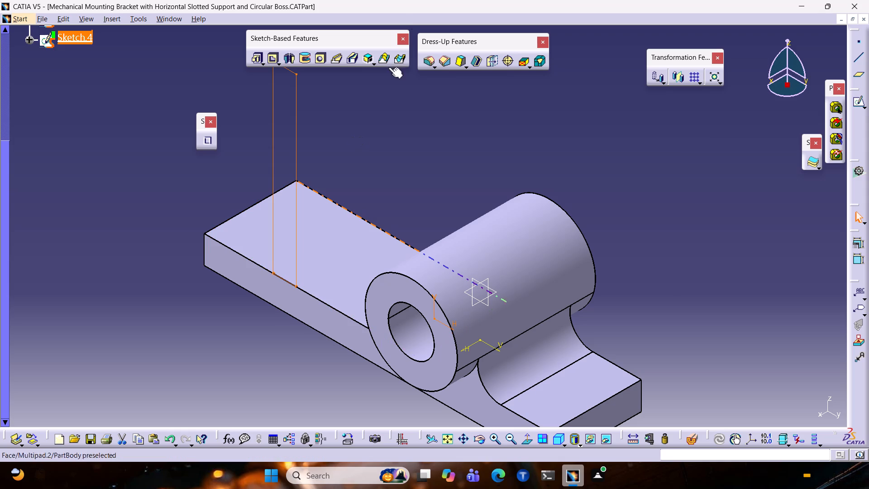
click(400, 168)
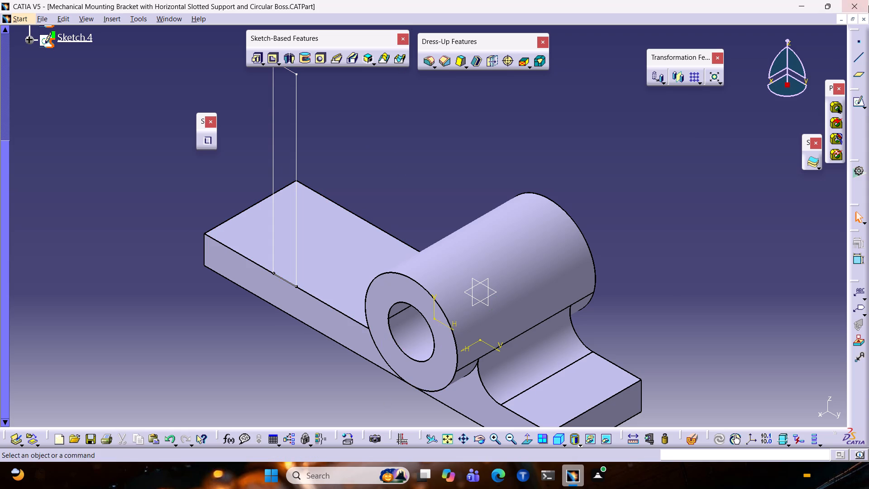
Bring up the fig 60 reference part and check the extrusion limits of its upper boss pad (Pad.2), leaving them as they are.
click(842, 22)
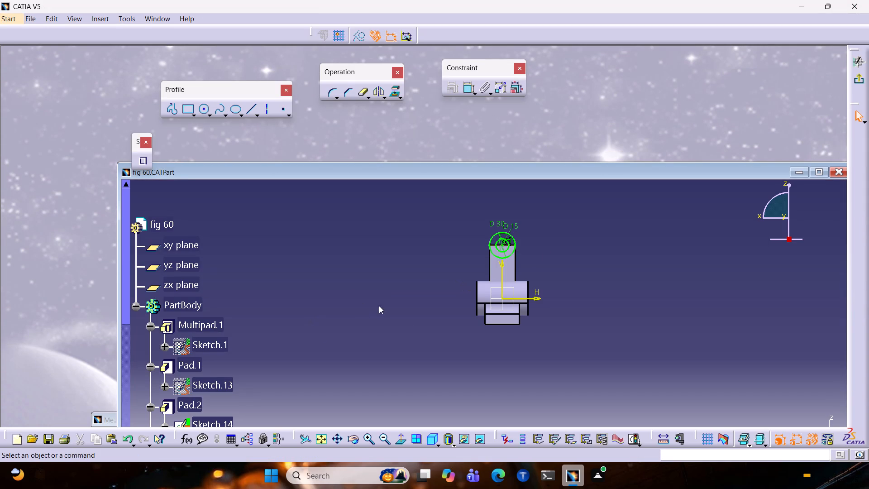
double_click(195, 387)
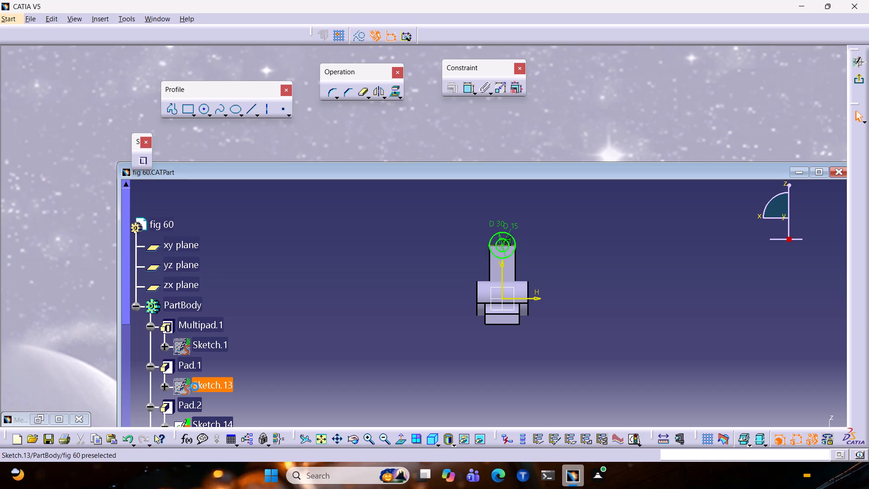
double_click(190, 366)
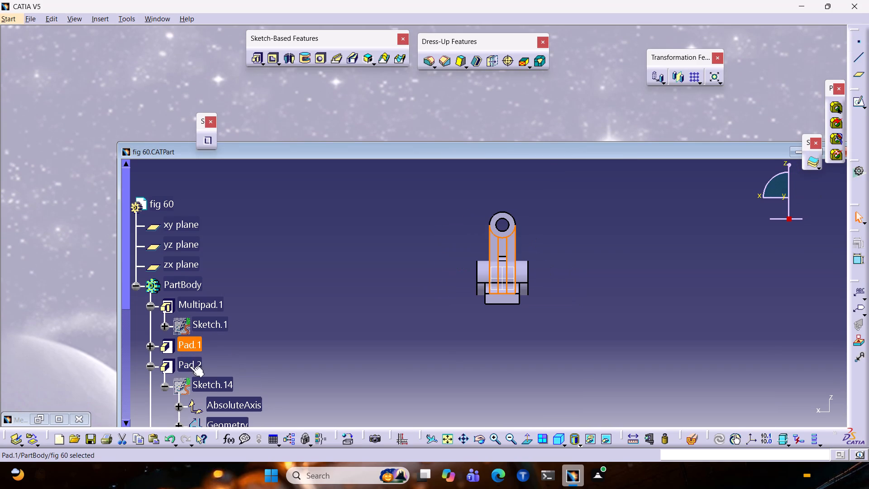
double_click(502, 250)
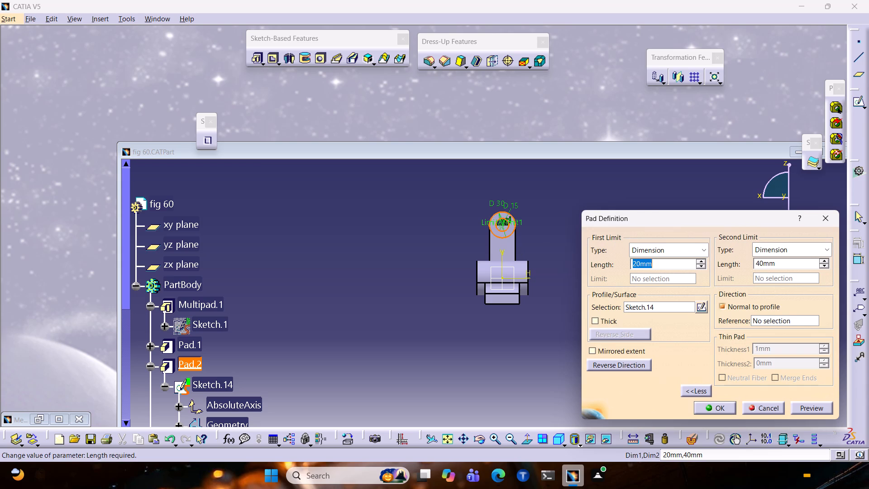
click(822, 218)
click(670, 238)
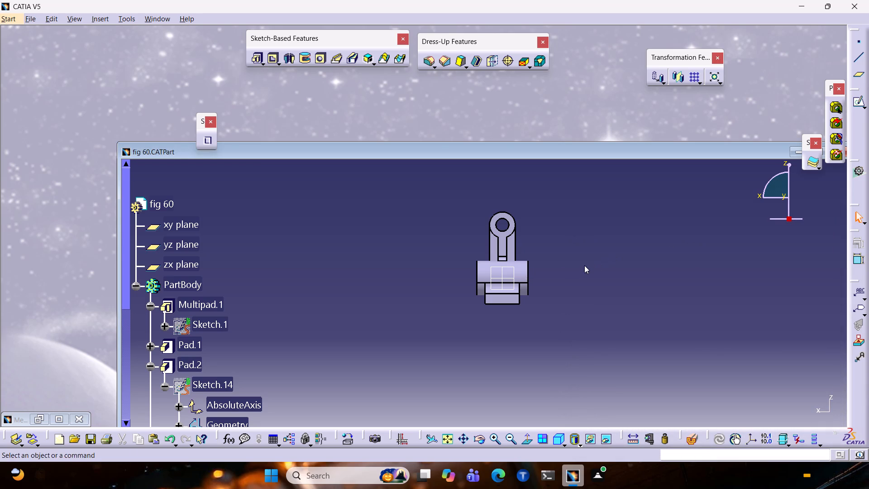
Check the extrusion limits of the reference part's upright support pad (Pad.1) and examine how the support sits on the slotted base.
middle_click(579, 266)
scroll(429, 297, down, 1)
middle_drag(463, 321, 200, 286)
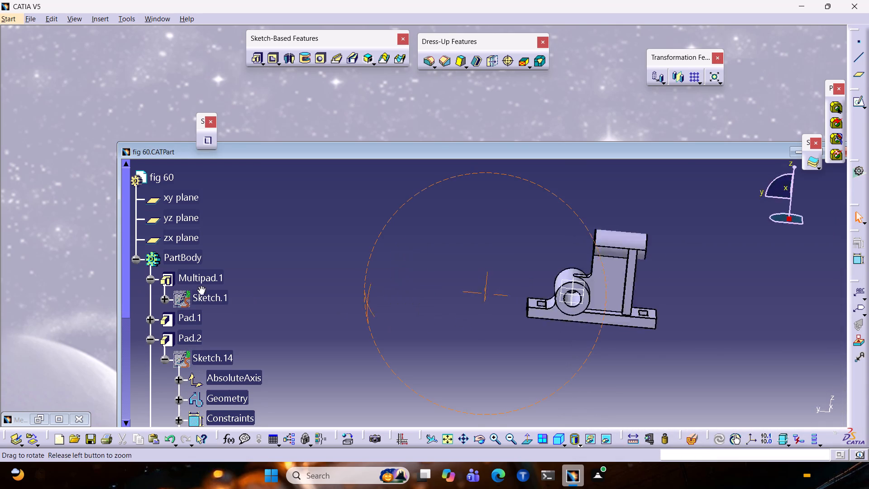
middle_drag(200, 286, 245, 169)
double_click(630, 321)
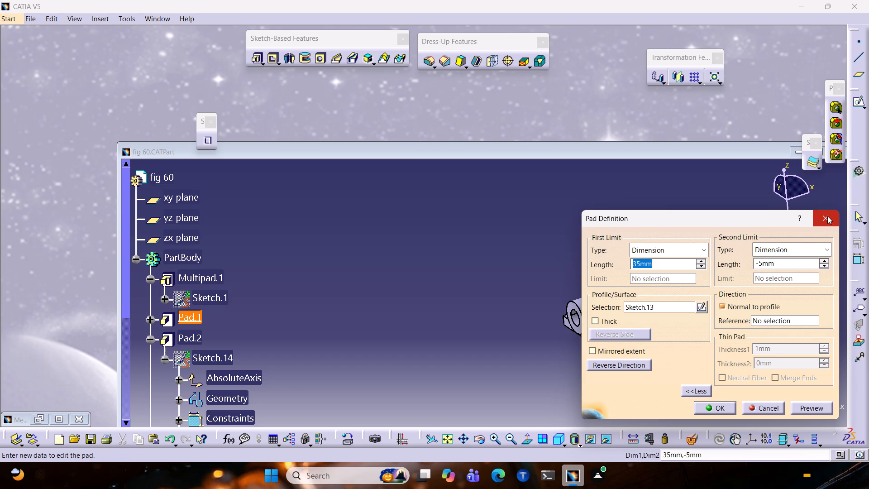
click(827, 216)
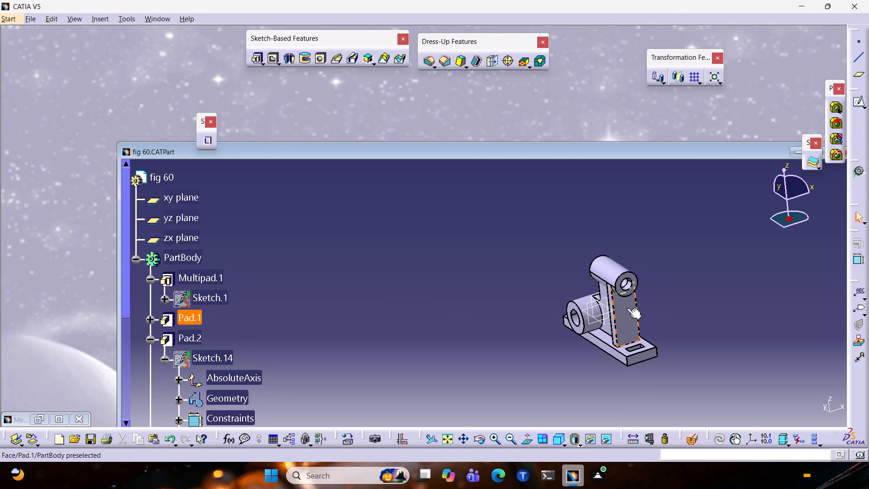
middle_click(658, 351)
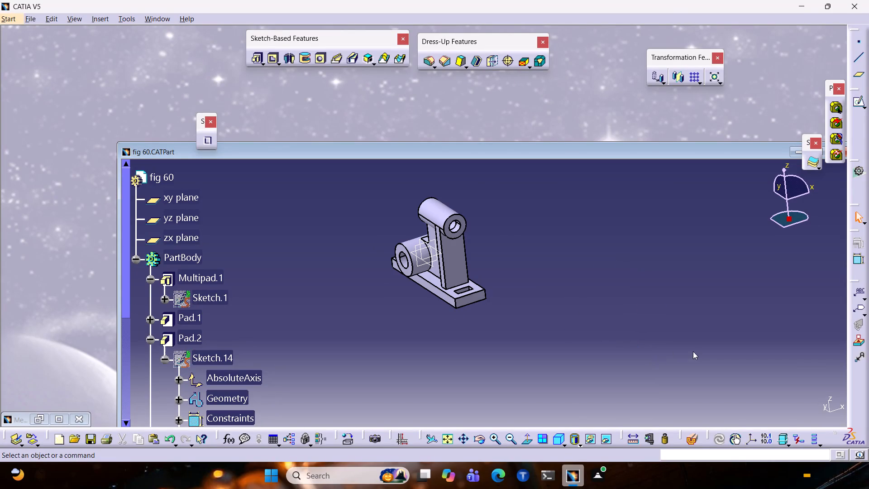
ctrl+middle_drag(524, 282, 506, 296)
ctrl+middle_drag(504, 326, 351, 334)
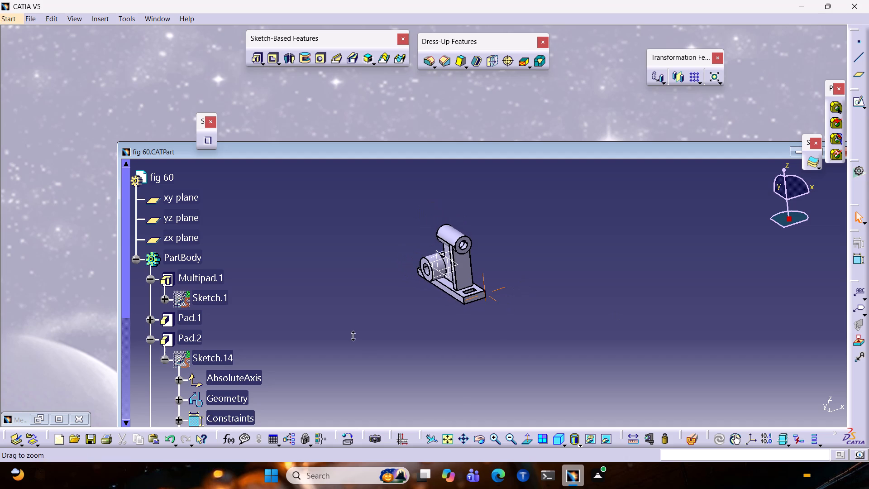
ctrl+middle_drag(351, 334, 347, 330)
ctrl+middle_drag(494, 309, 596, 197)
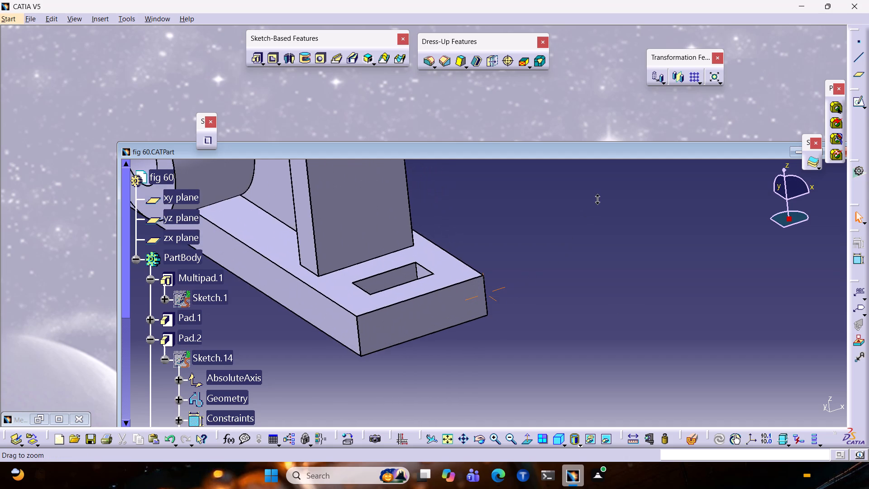
ctrl+middle_drag(596, 197, 555, 258)
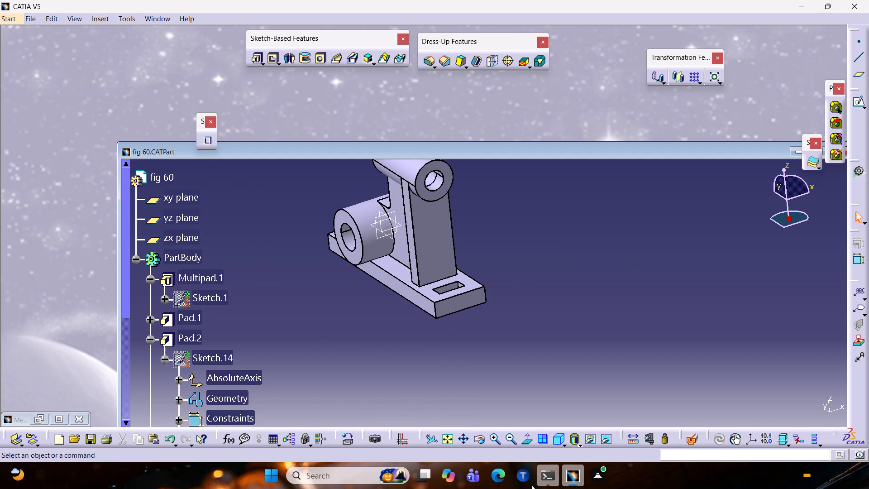
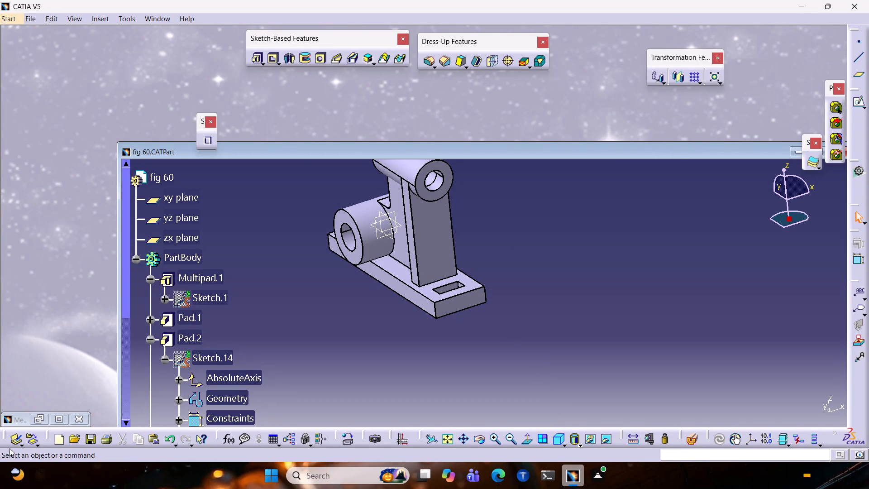
Bring the mounting bracket part back up in place of the fig 60 reference part.
click(55, 422)
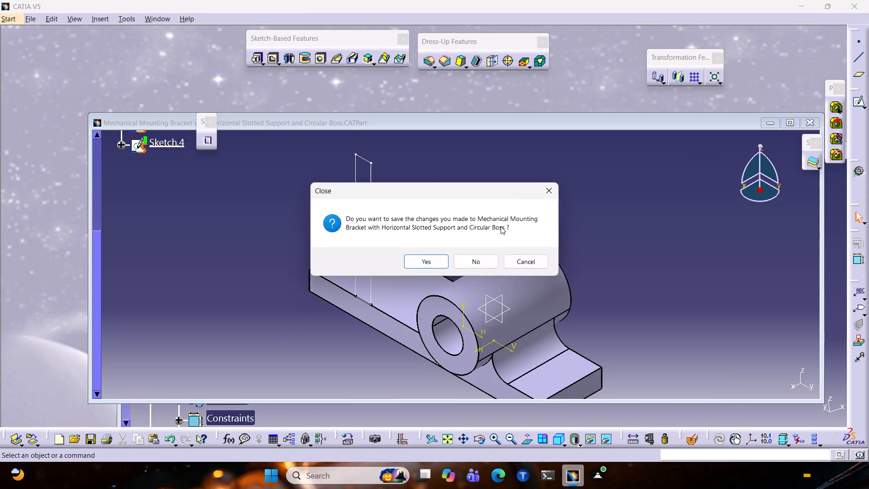
click(434, 268)
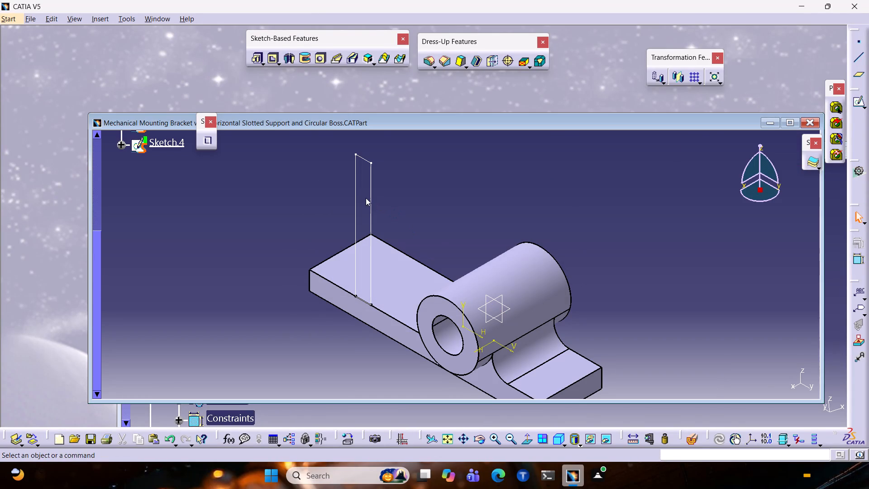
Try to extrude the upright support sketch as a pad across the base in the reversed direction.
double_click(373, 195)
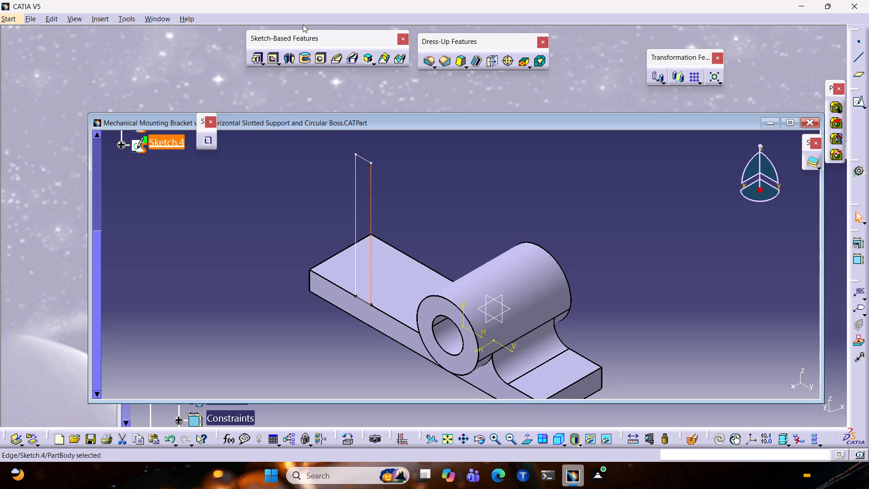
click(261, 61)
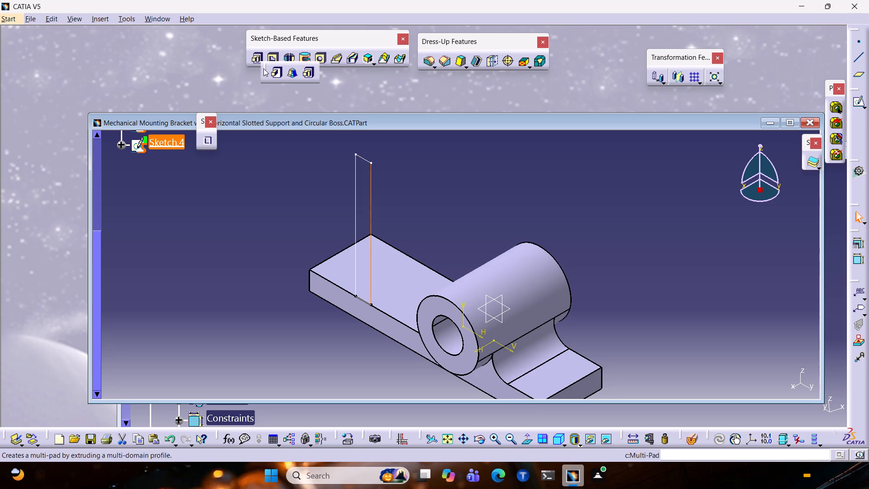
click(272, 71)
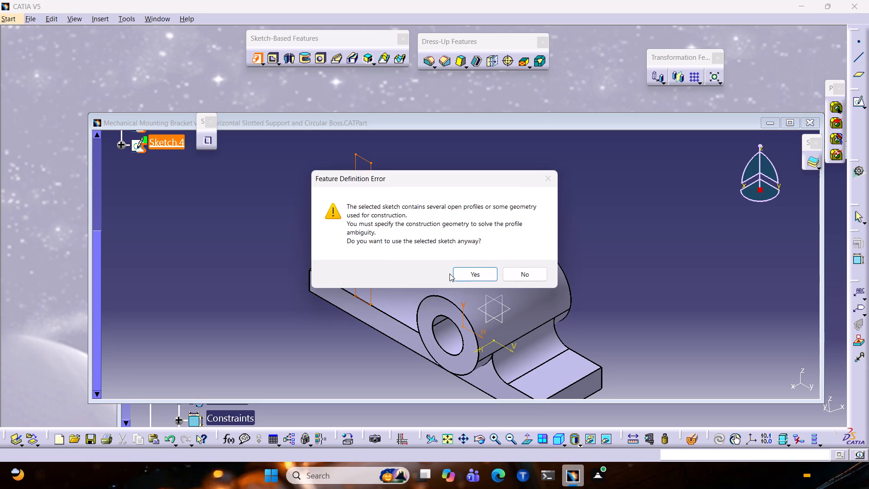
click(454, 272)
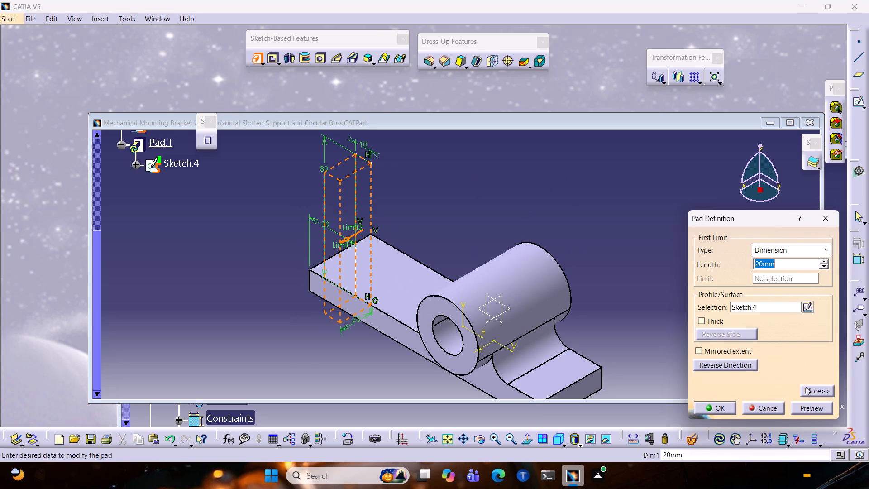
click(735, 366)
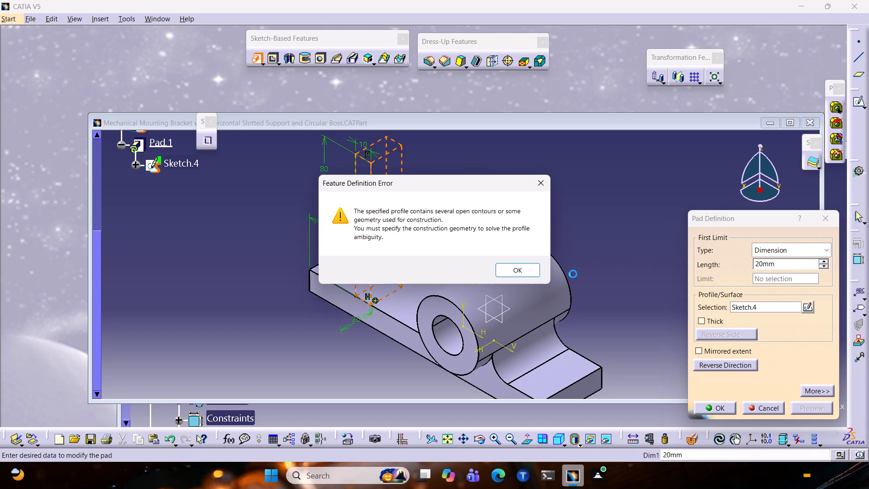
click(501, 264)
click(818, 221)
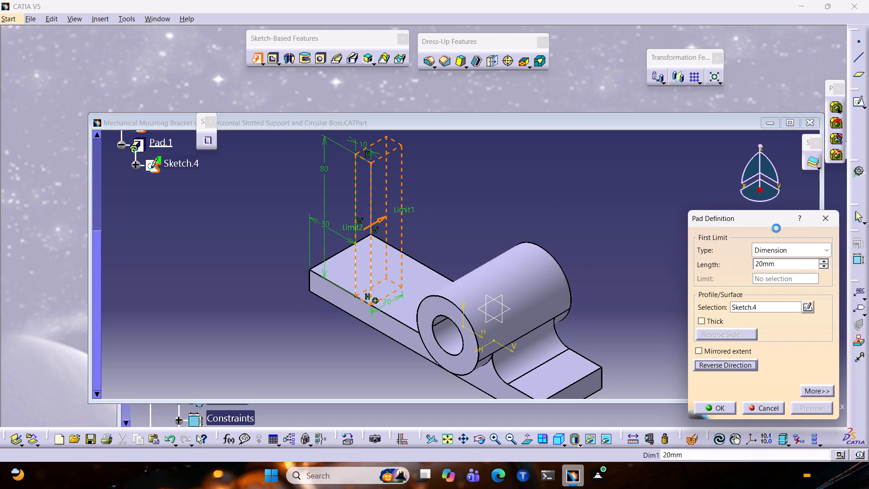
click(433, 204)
Reopen the upright support sketch and delete the rectangle's bottom line that overlaps the projected edge.
double_click(372, 220)
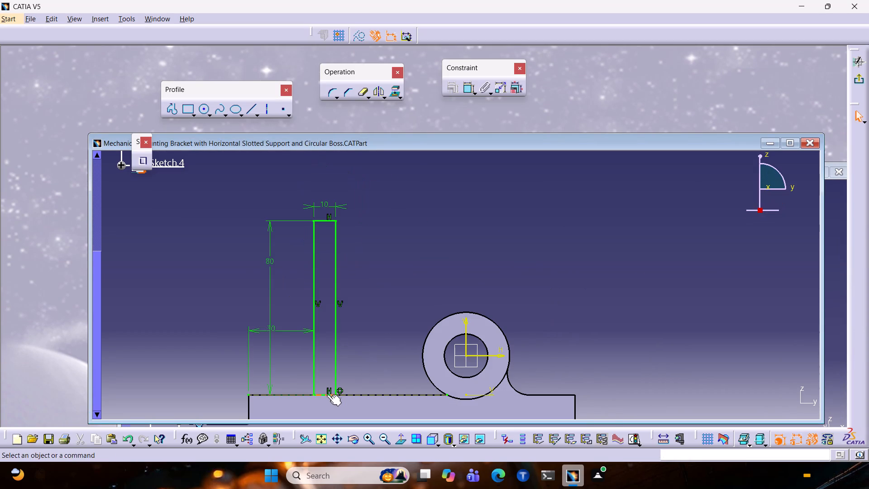
click(326, 394)
key(Delete)
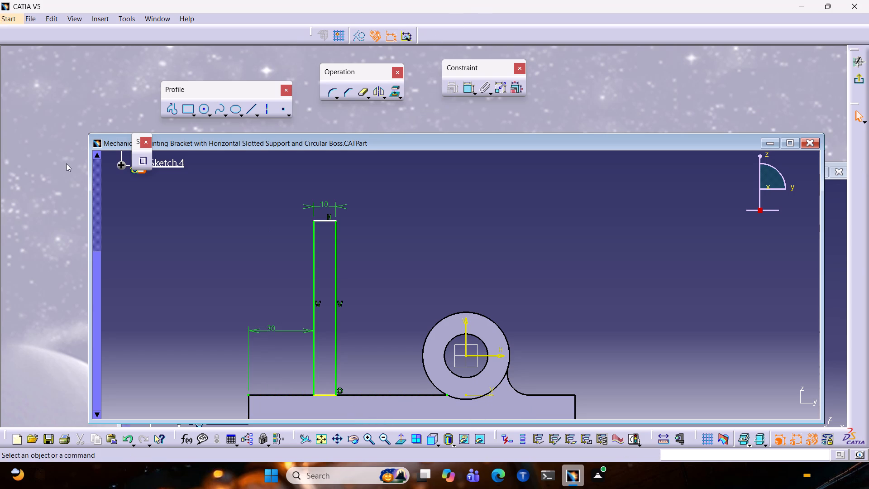
Dimension the height from the rectangle's top line to the projected bottom edge, then exit the sketch.
click(470, 93)
click(323, 220)
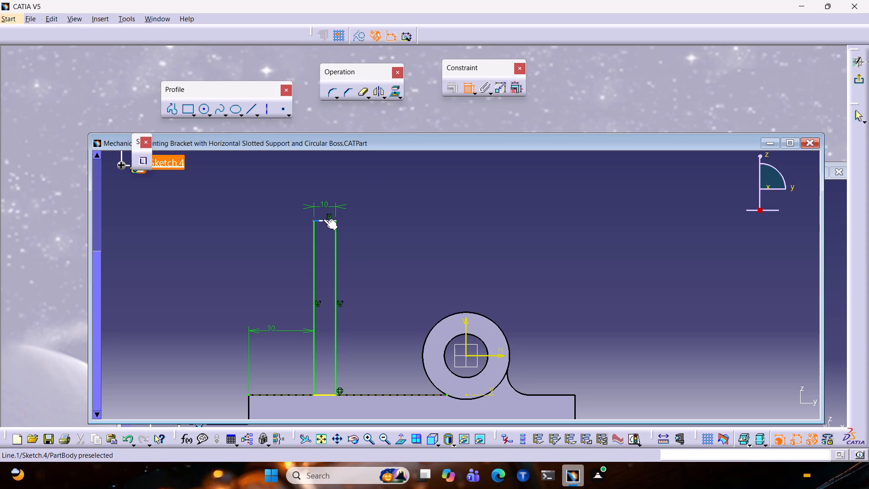
click(323, 393)
click(166, 316)
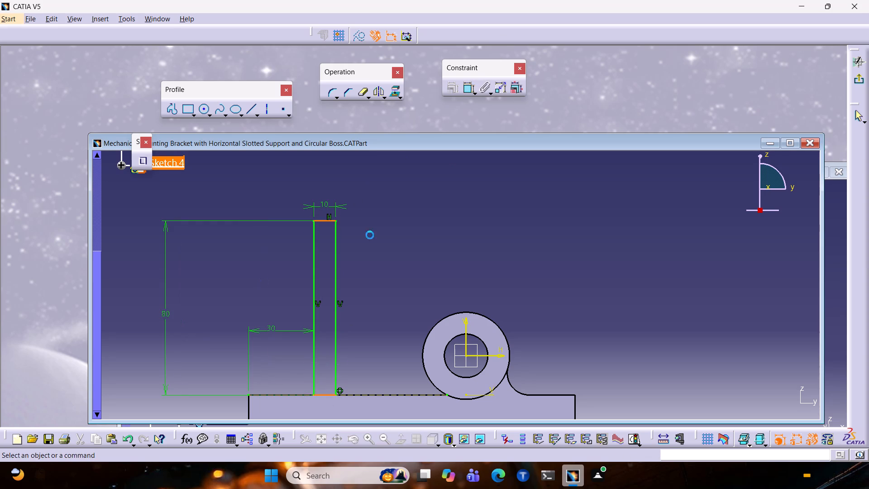
click(863, 76)
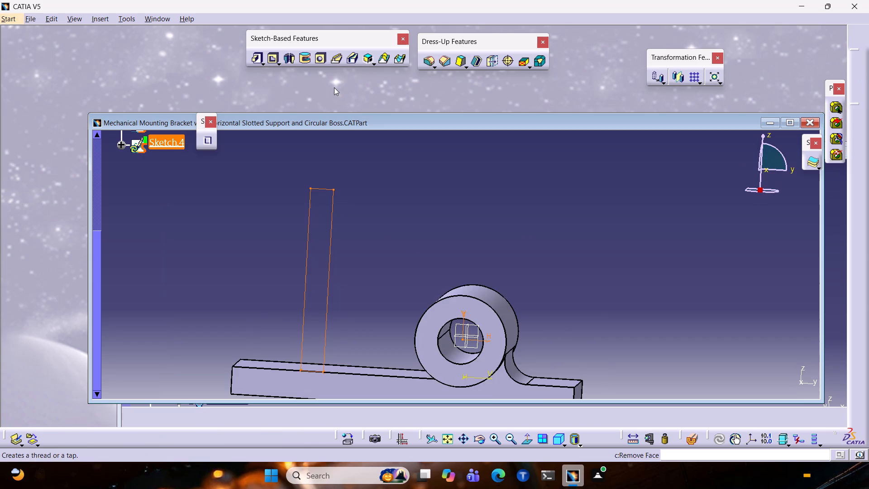
Pad the upright support sketch in the reversed direction, with a first limit of 35 mm and a second limit of -5 mm.
click(253, 58)
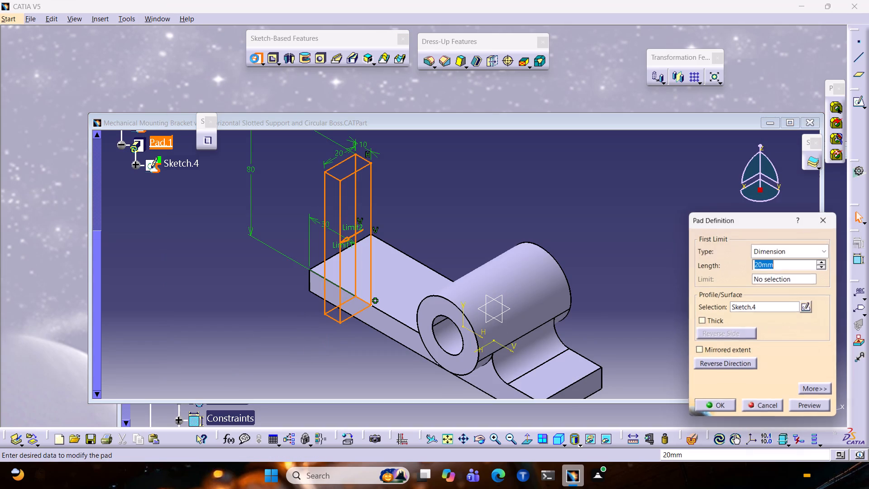
click(711, 369)
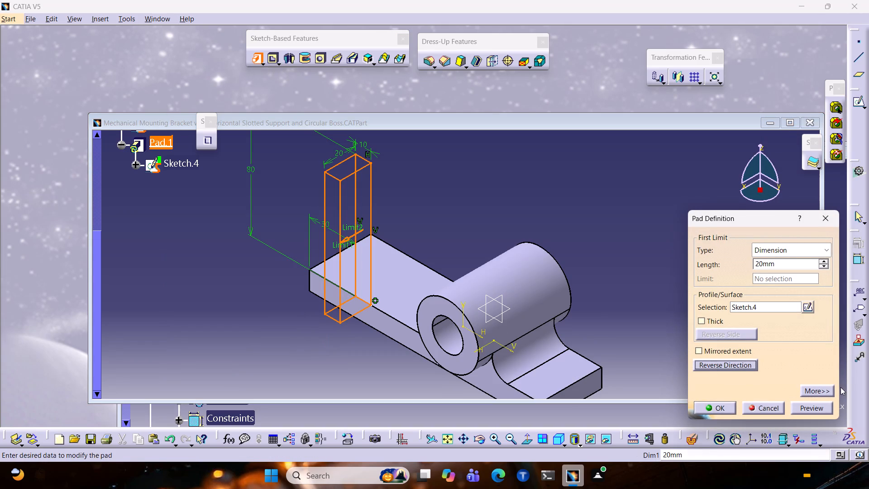
click(827, 395)
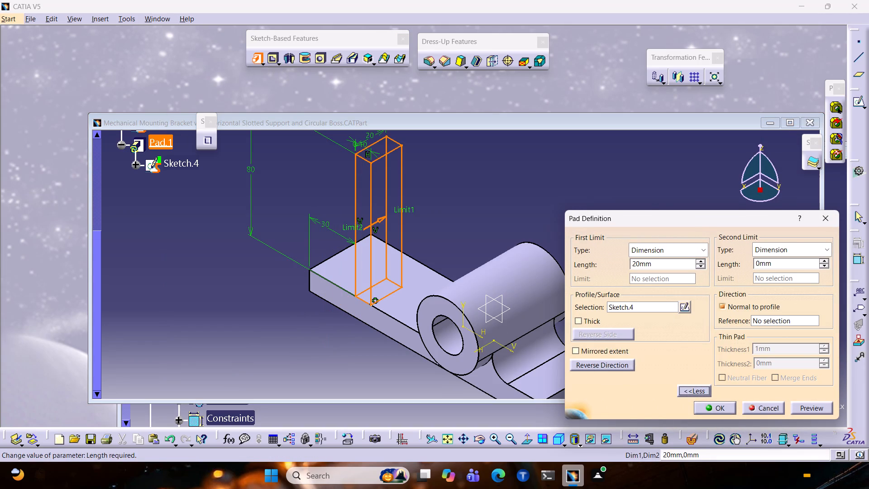
drag(675, 268, 609, 270)
key(4)
key(5)
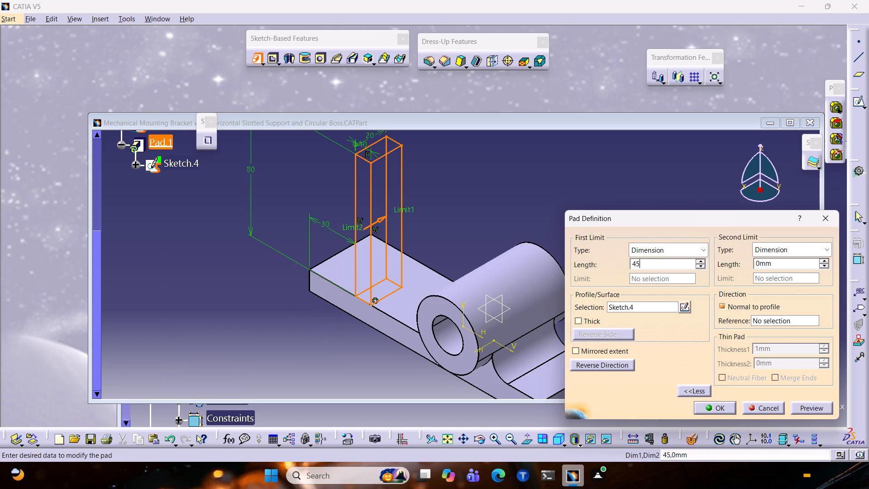
key(BackSpace)
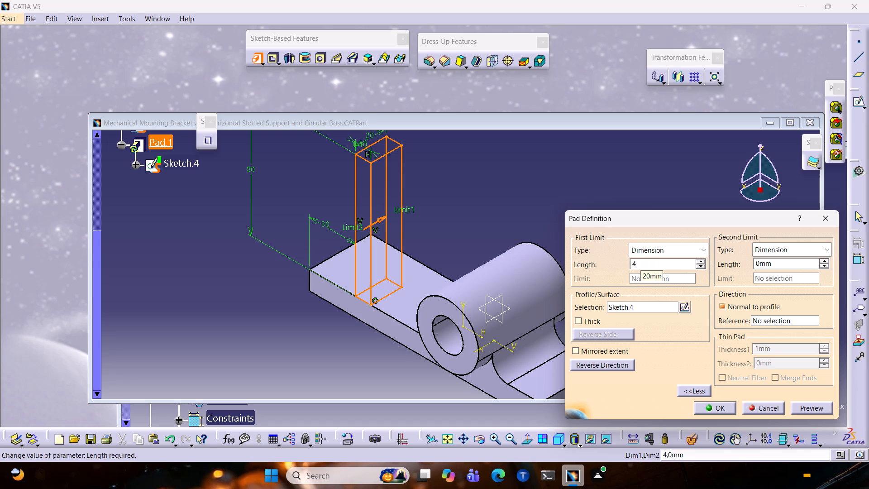
text(.0)
key(BackSpace)
key(BackSpace)
key(BackSpace)
text(35)
drag(783, 261, 757, 268)
drag(776, 267, 752, 267)
text(-5)
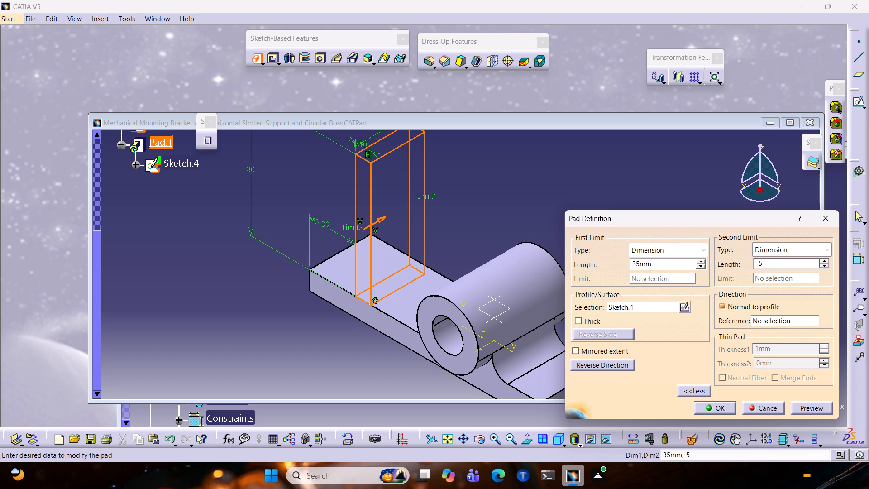
click(812, 406)
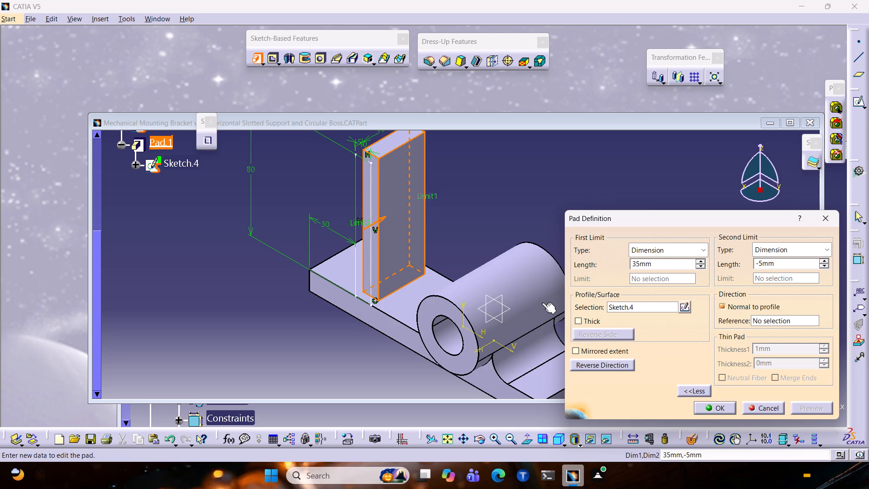
click(724, 408)
click(546, 206)
Maximize the bracket part's window and start a sketch on the upright support's broad face that faces the cylindrical boss.
middle_drag(637, 297, 638, 296)
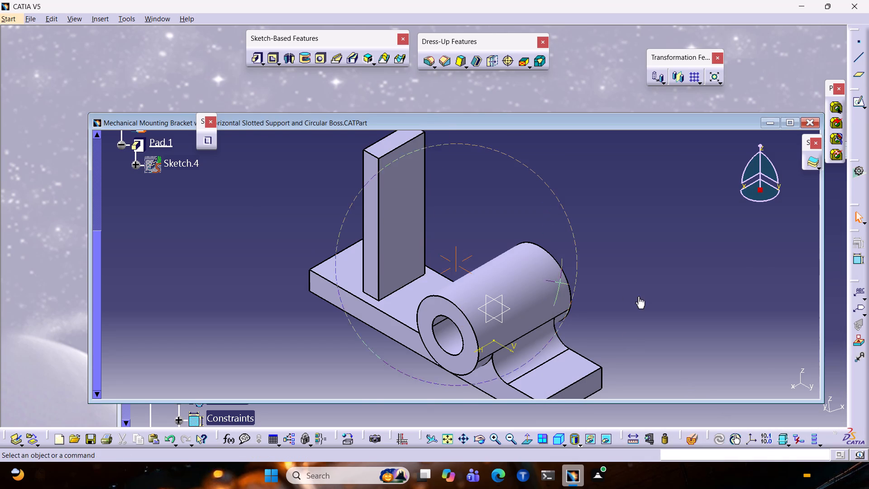
middle_drag(638, 296, 559, 312)
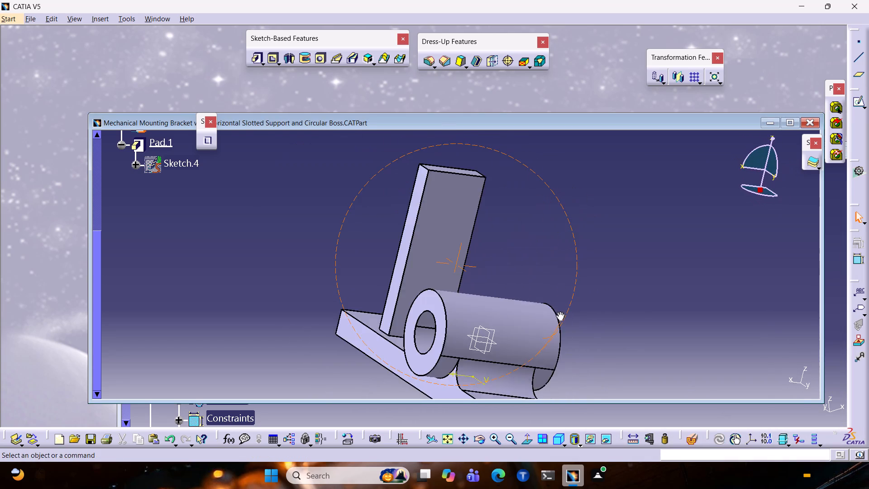
middle_drag(559, 312, 524, 314)
click(786, 124)
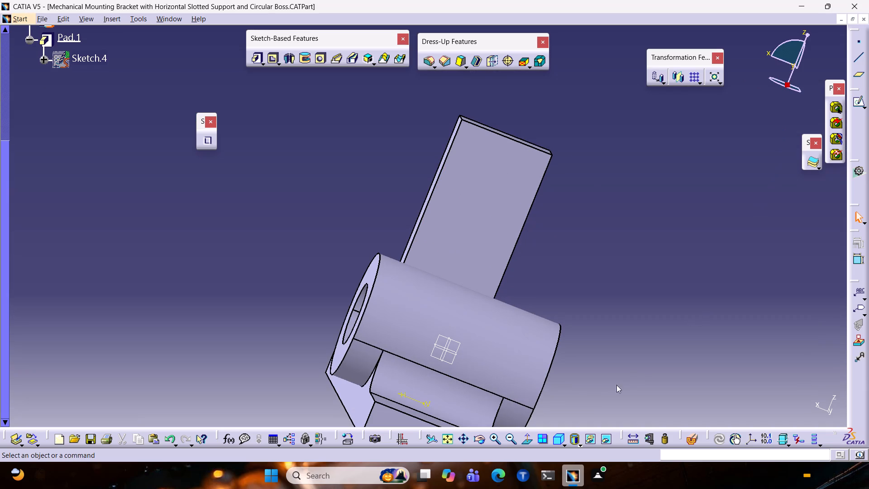
click(562, 443)
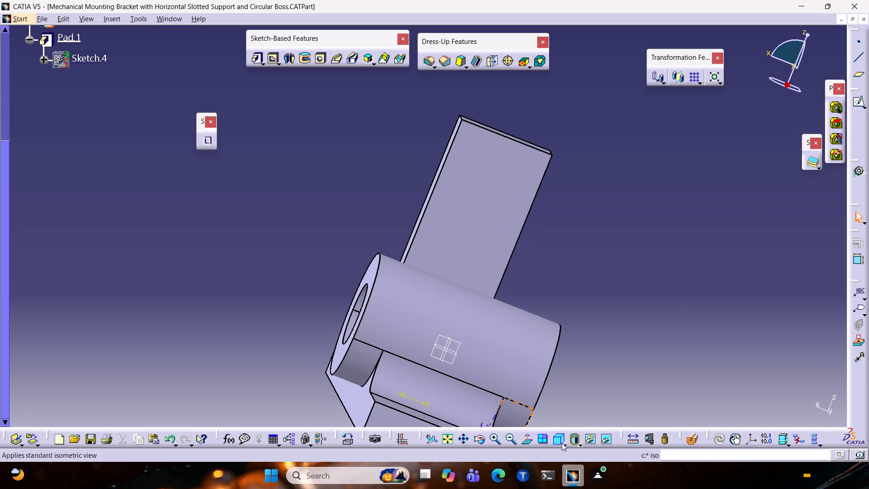
click(575, 361)
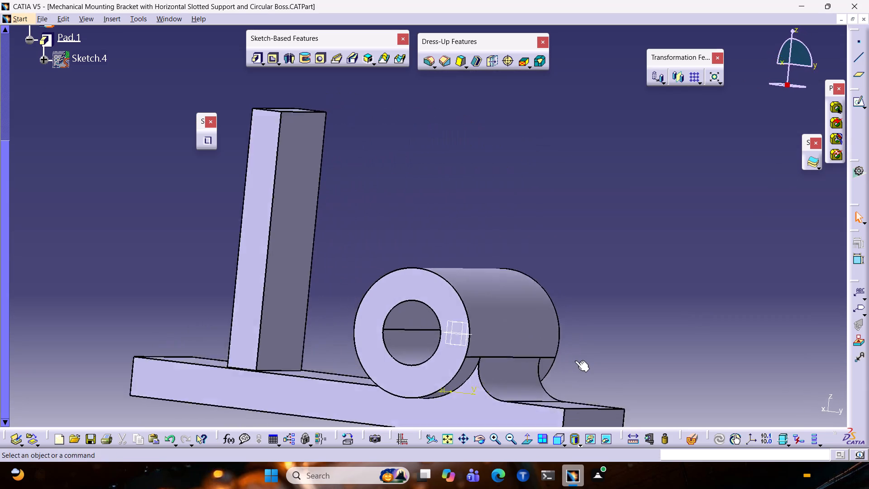
click(563, 442)
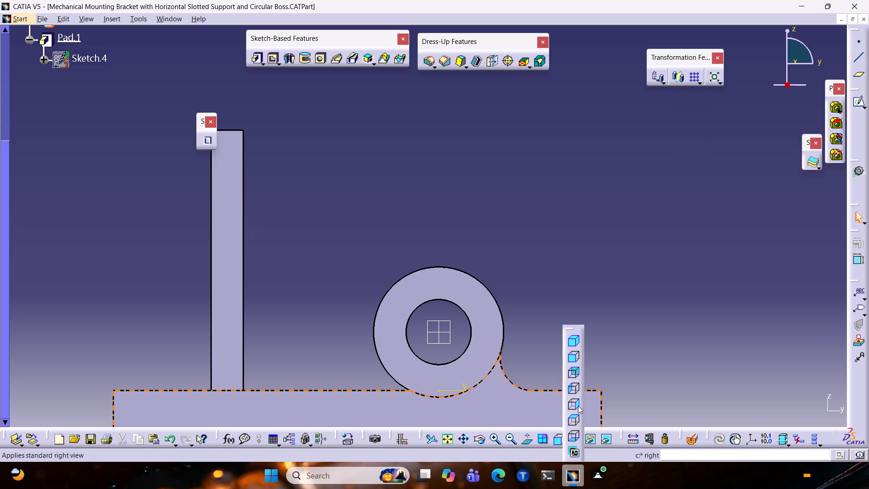
click(576, 406)
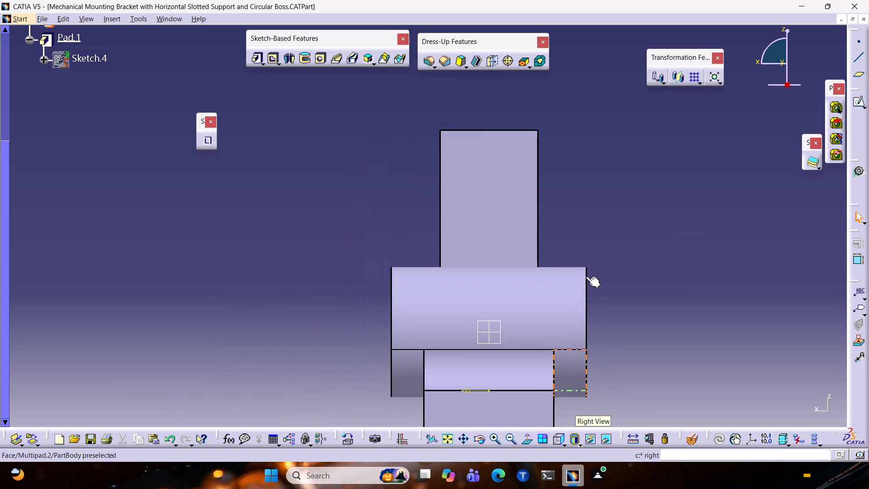
middle_drag(591, 164, 592, 177)
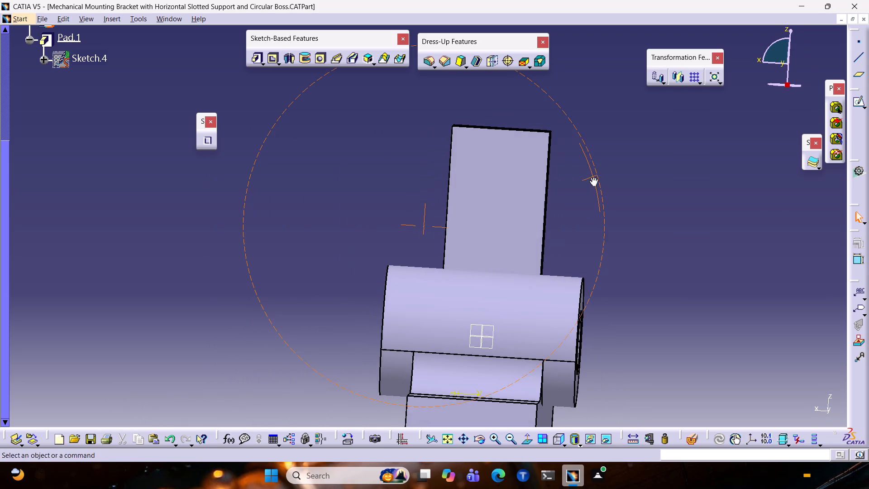
middle_drag(592, 177, 595, 176)
click(519, 217)
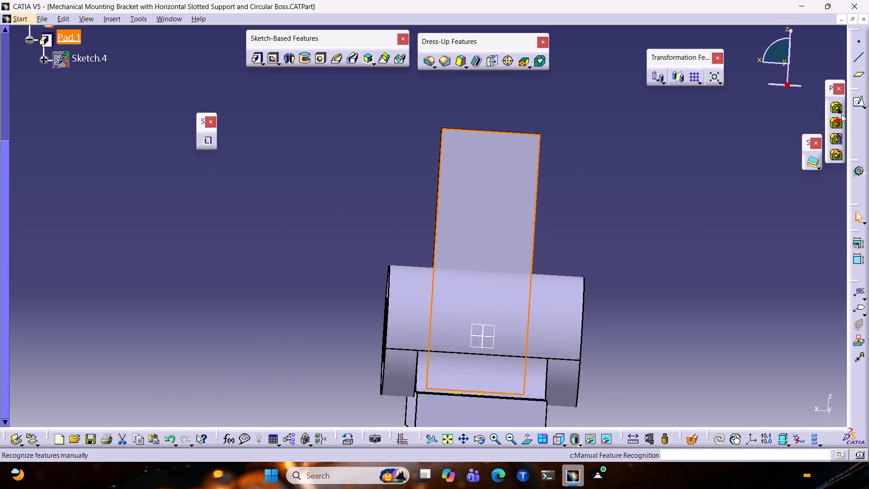
click(857, 106)
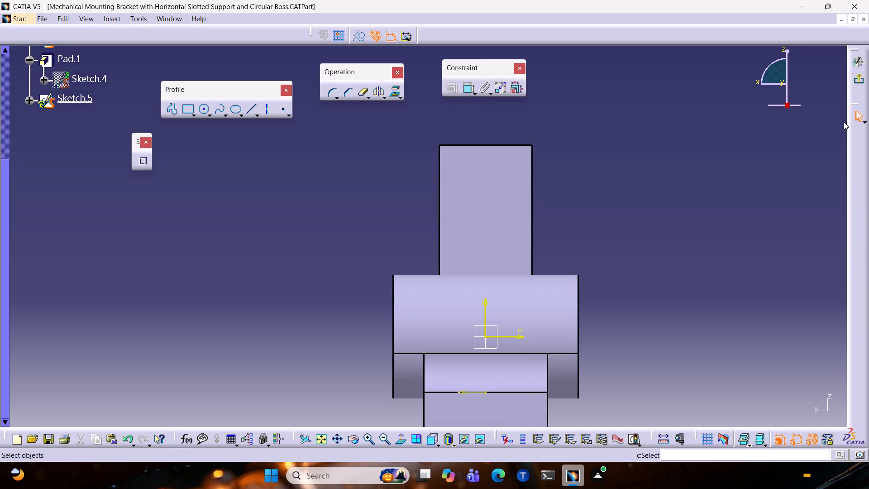
Project the upright support's top edge onto the sketch plane.
click(511, 148)
click(520, 128)
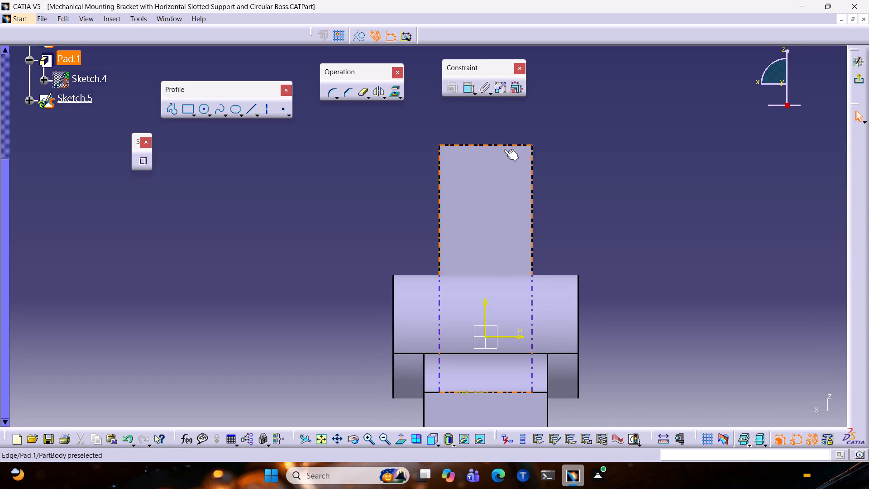
click(501, 144)
click(396, 94)
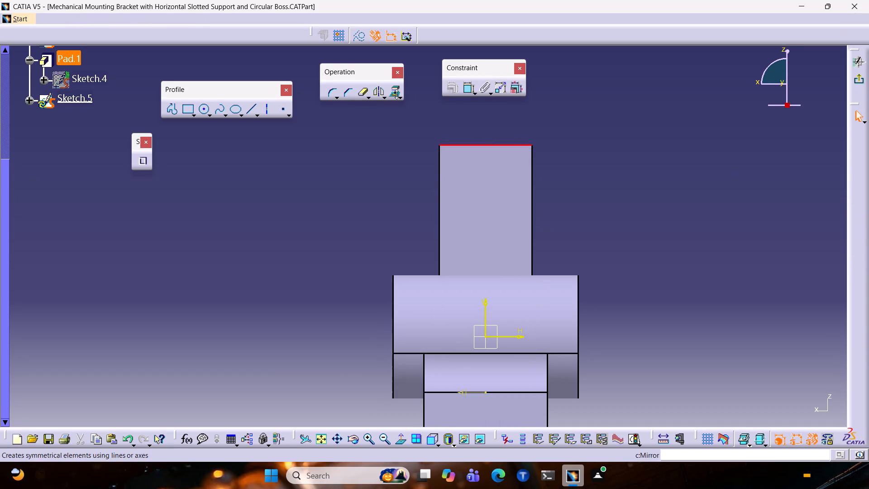
double_click(399, 89)
double_click(394, 91)
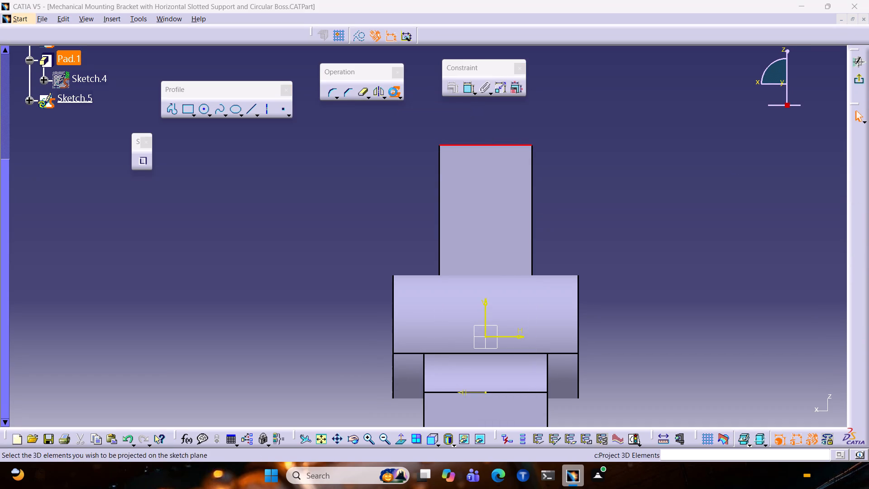
click(765, 403)
click(681, 248)
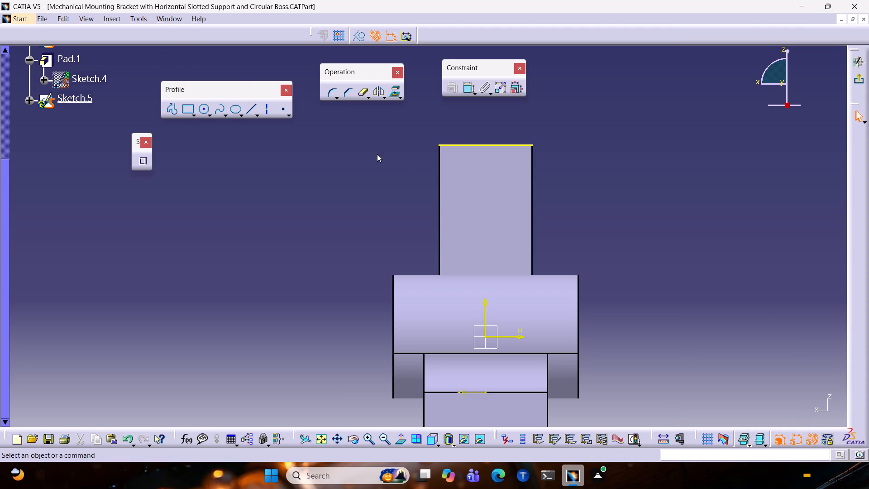
Sketch a circle centred on the midpoint of the projected top edge and set its diameter to 15 mm.
click(201, 109)
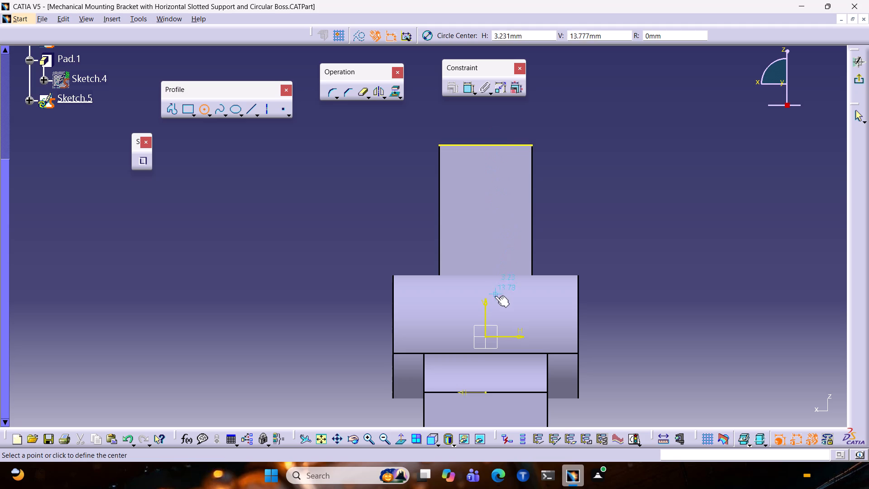
click(484, 145)
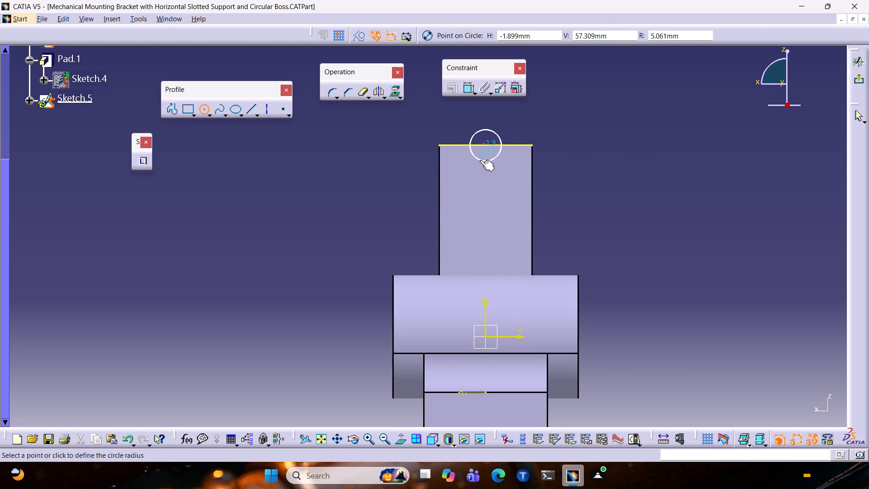
click(480, 160)
click(469, 93)
click(529, 120)
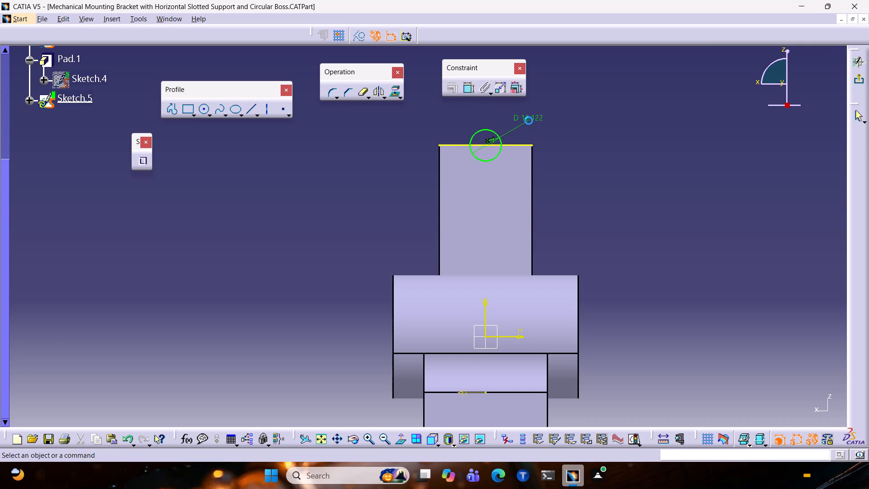
double_click(530, 118)
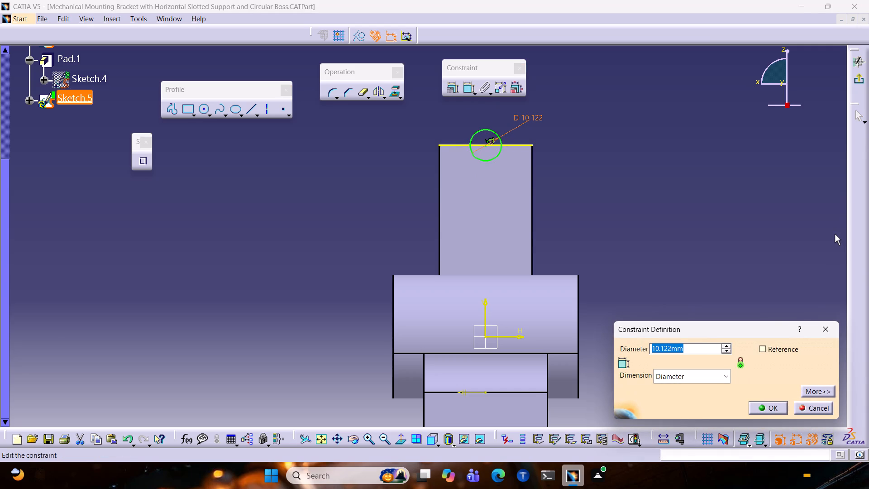
text(15)
key(Return)
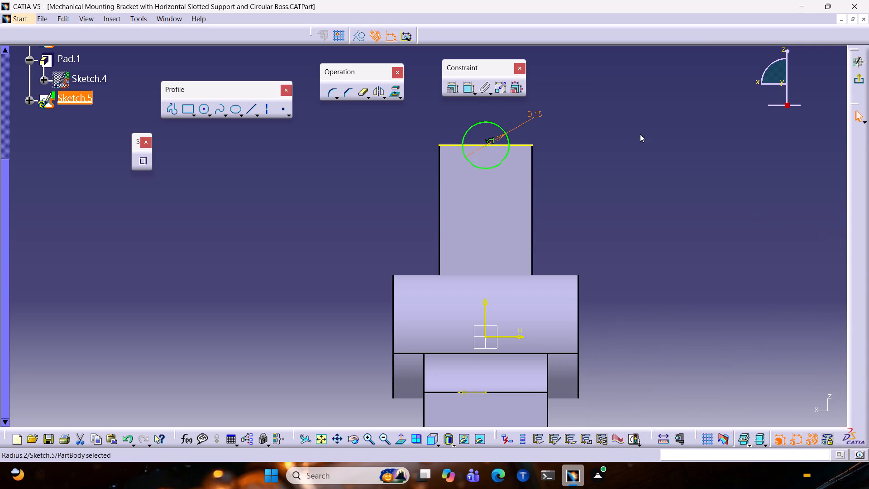
Sketch a second circle concentric with the 15 mm circle and set its diameter to 30 mm.
click(198, 106)
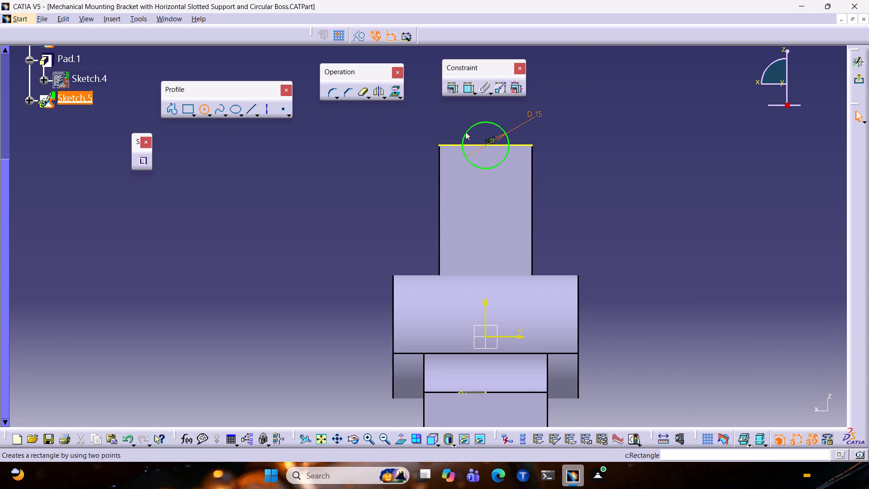
click(485, 144)
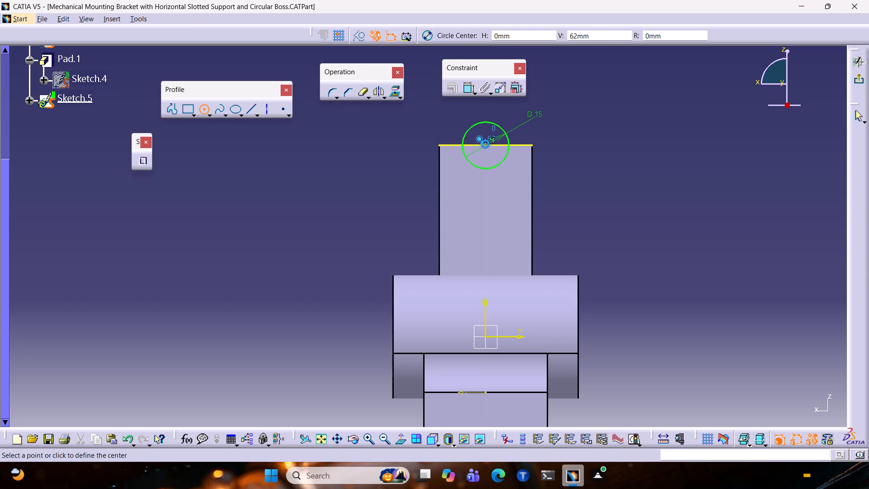
click(499, 185)
click(465, 86)
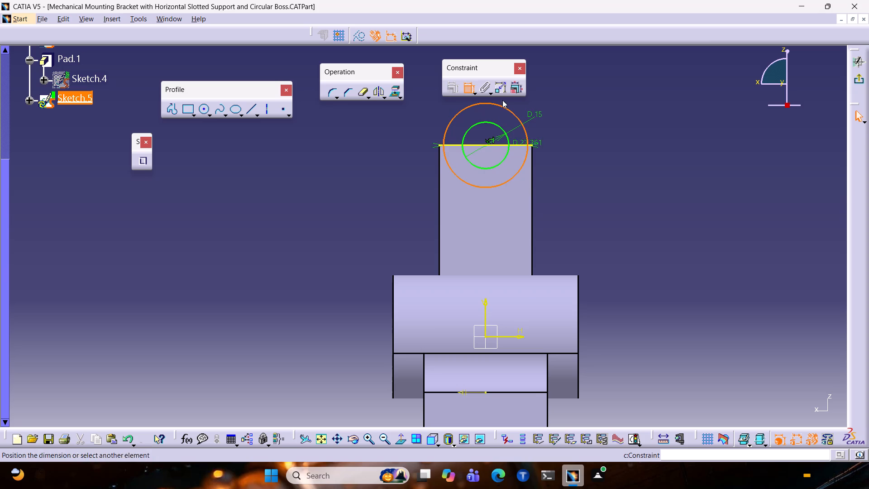
click(541, 120)
double_click(547, 119)
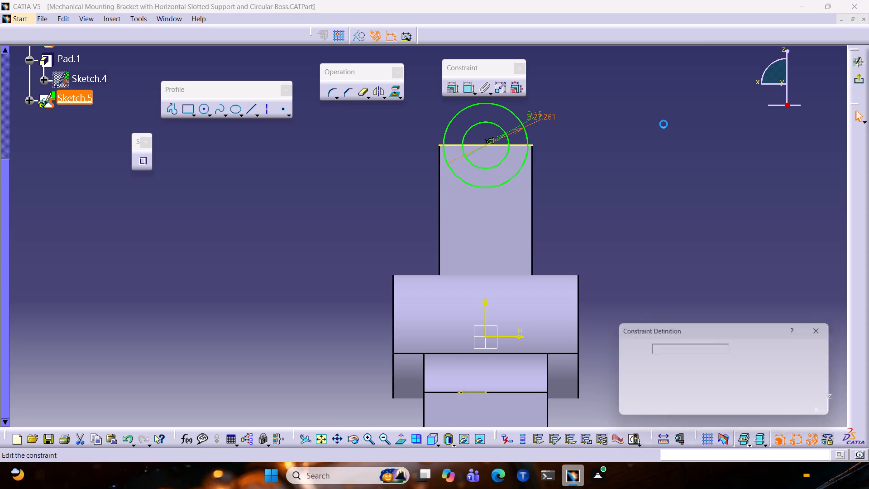
text(30)
key(Return)
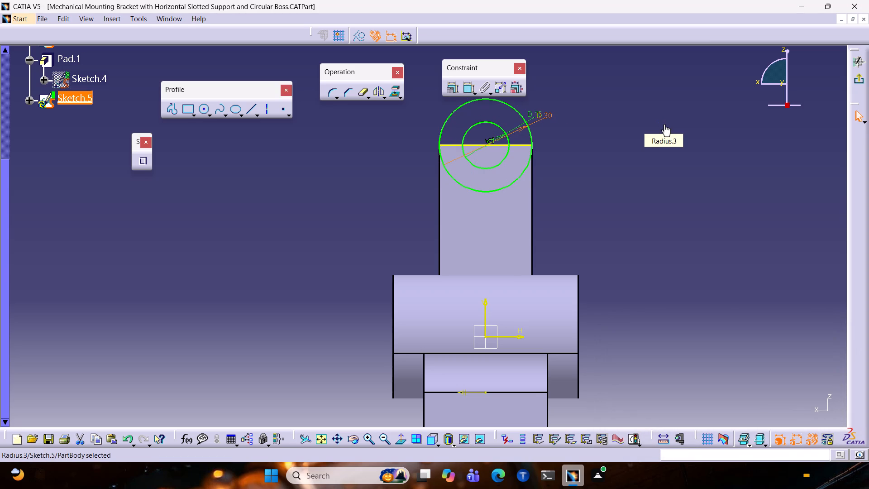
Quick-trim all segments of the projected top edge inside the two circles, then exit the sketch.
double_click(358, 90)
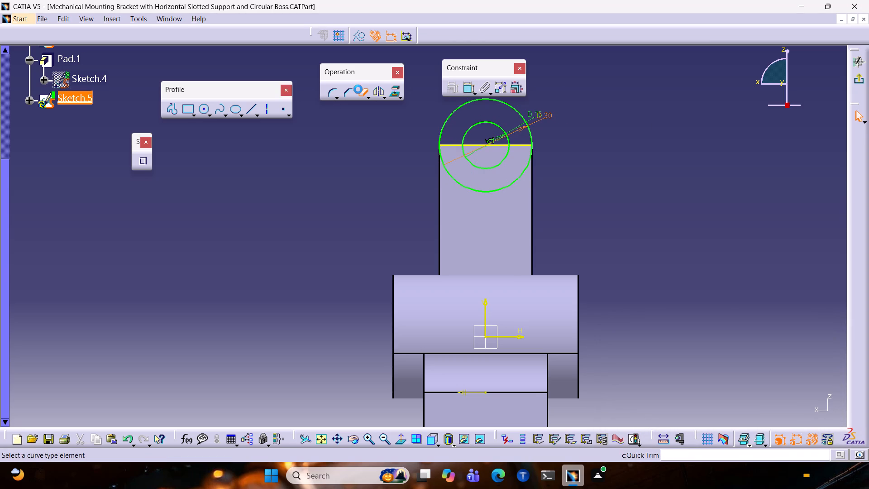
click(452, 146)
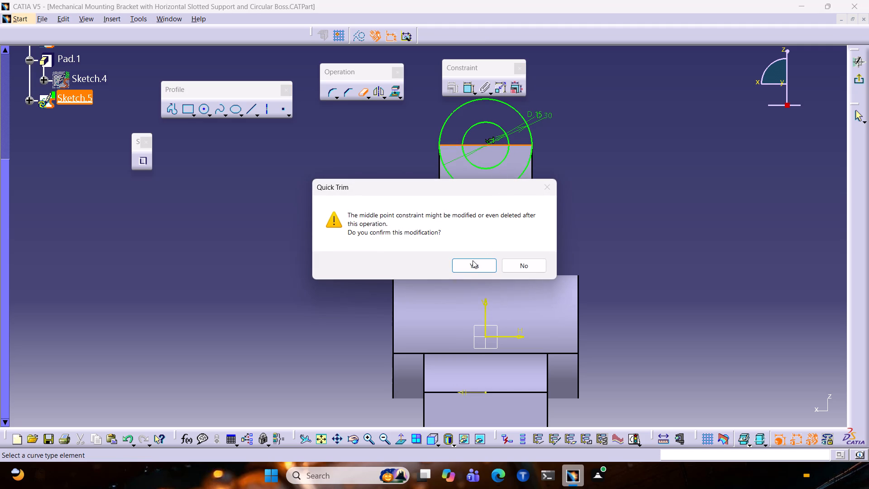
click(473, 260)
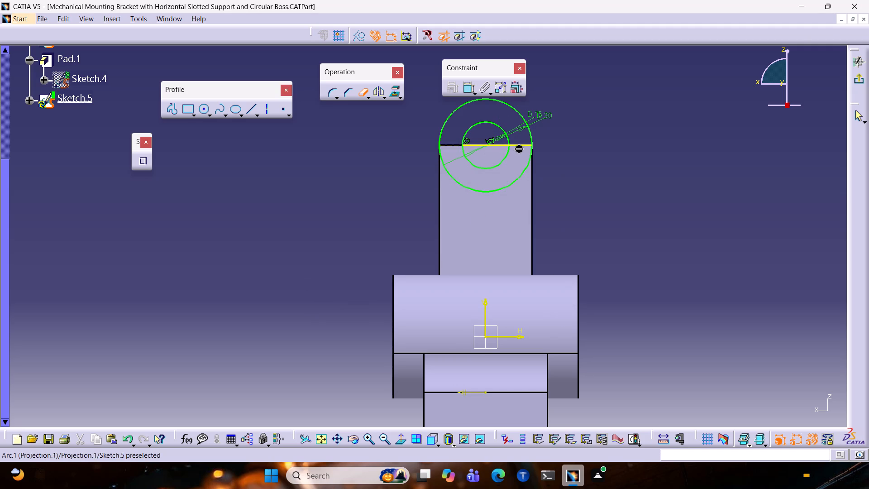
click(518, 145)
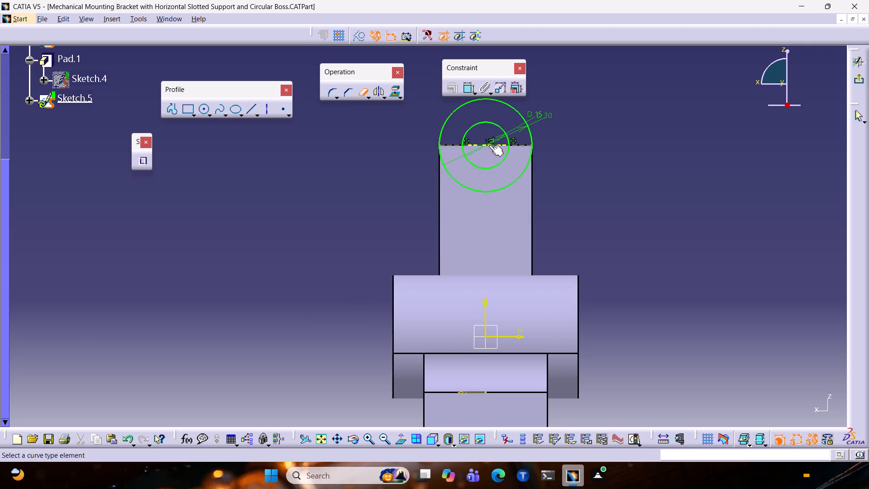
click(488, 146)
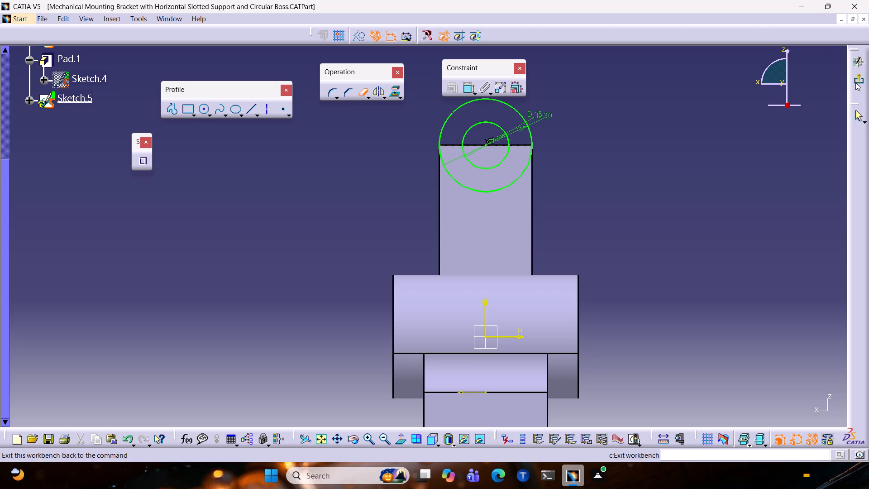
click(855, 82)
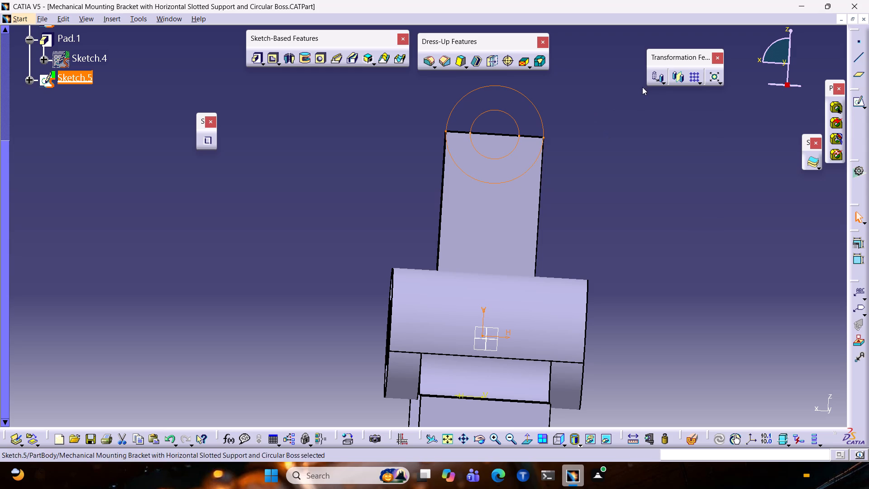
Start a pad of the two-circle boss sketch in the reversed direction with a 30 mm length and preview it.
click(256, 61)
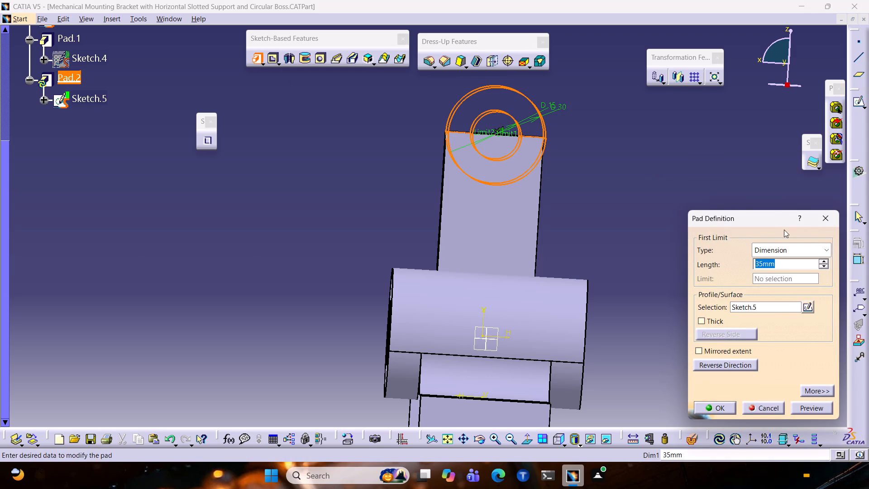
click(736, 362)
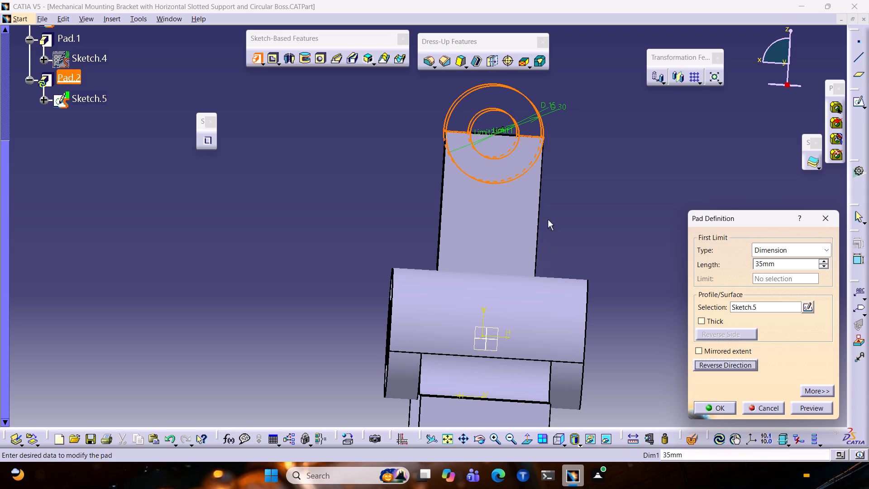
middle_drag(572, 188, 412, 200)
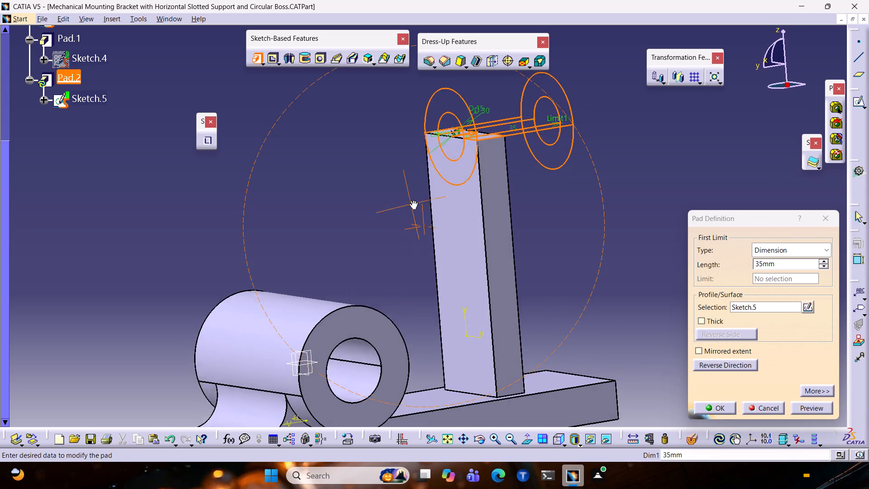
middle_drag(412, 200, 413, 198)
drag(783, 264, 651, 263)
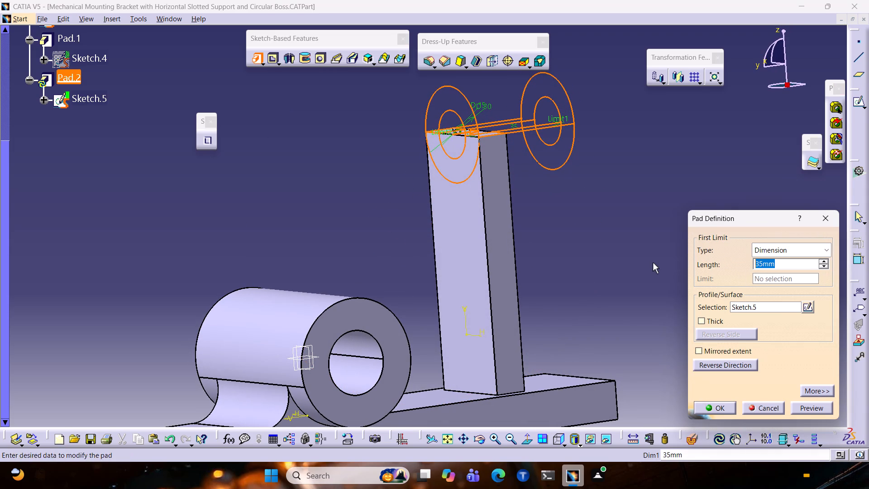
text(30)
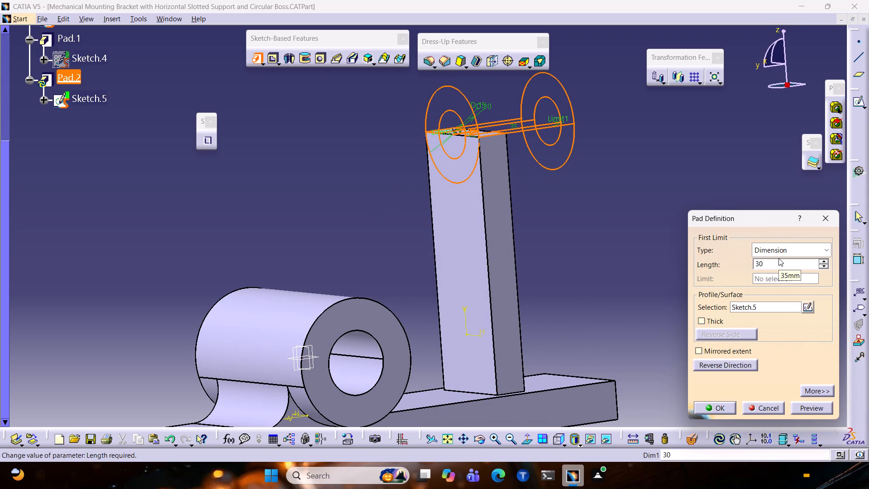
click(804, 412)
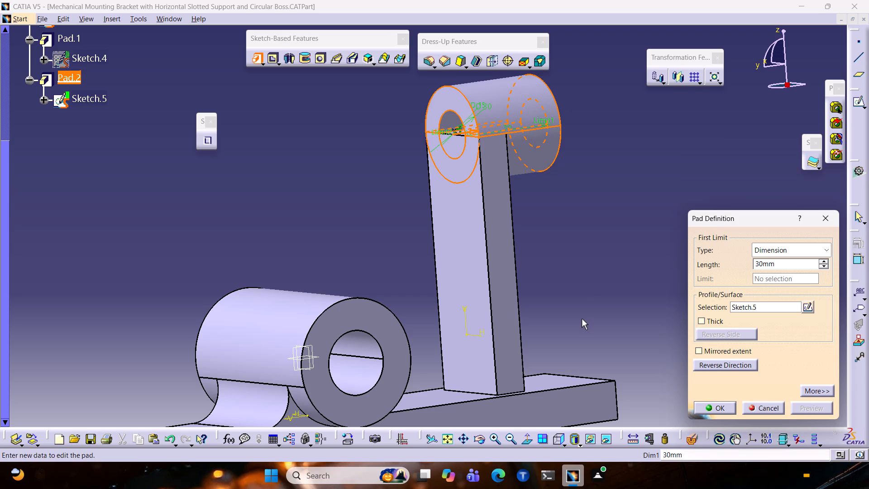
middle_drag(582, 319, 481, 328)
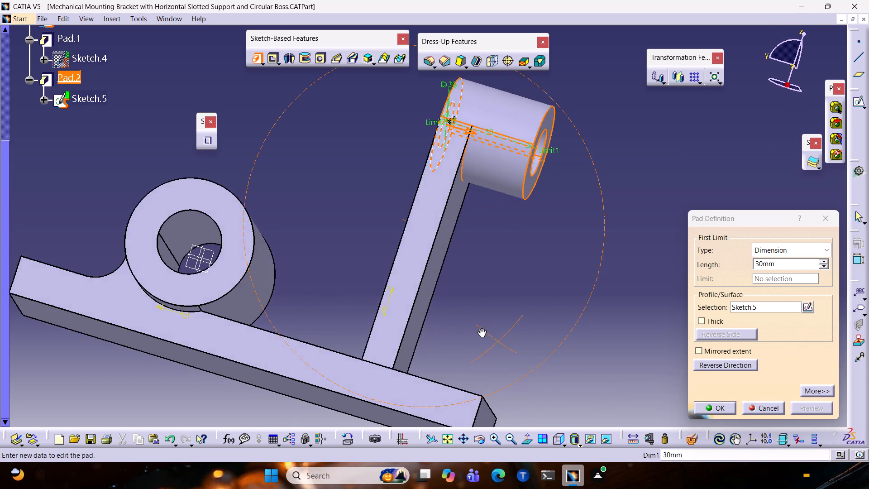
middle_drag(481, 328, 511, 373)
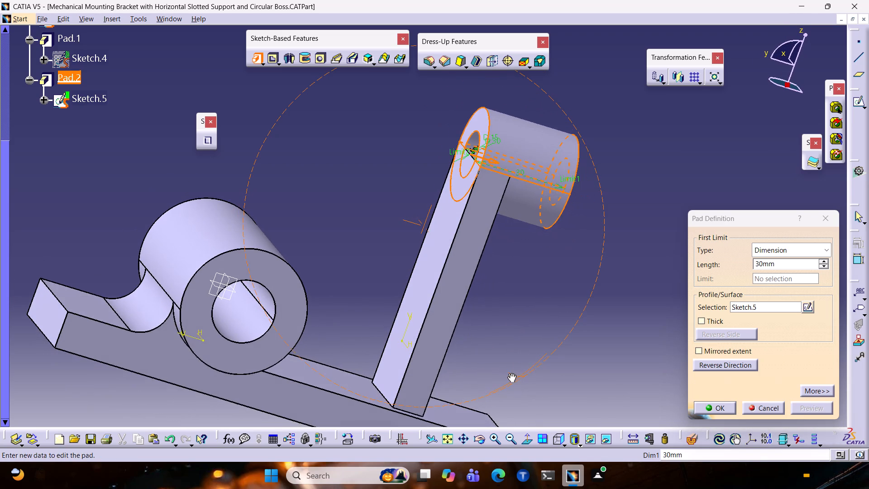
middle_drag(511, 373, 511, 372)
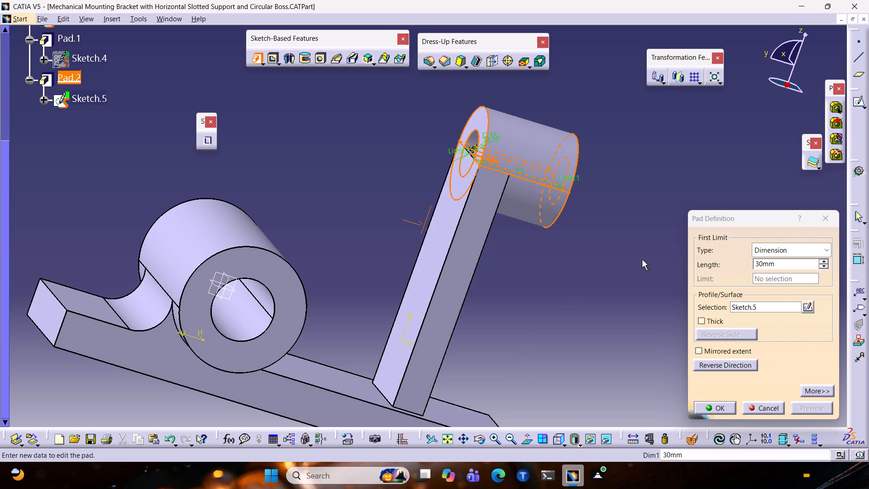
Make the boss pad's extent mirrored, halve its length to 15 mm, and create the pad.
click(731, 354)
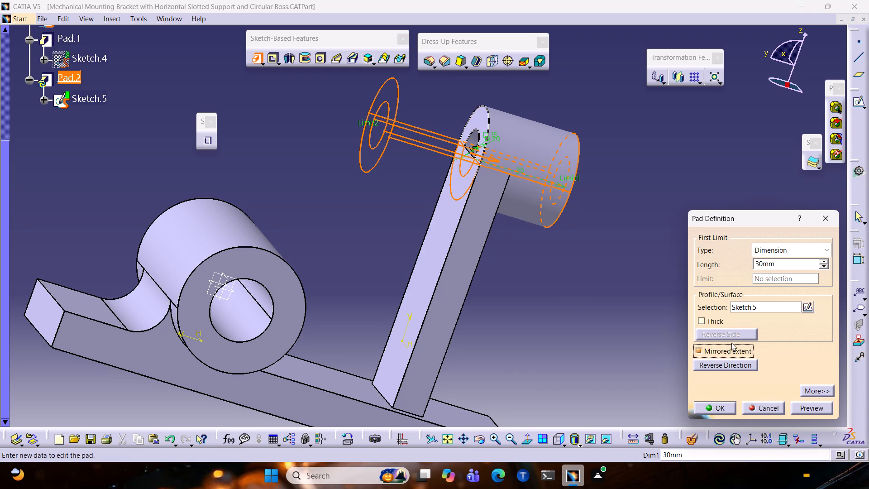
click(776, 266)
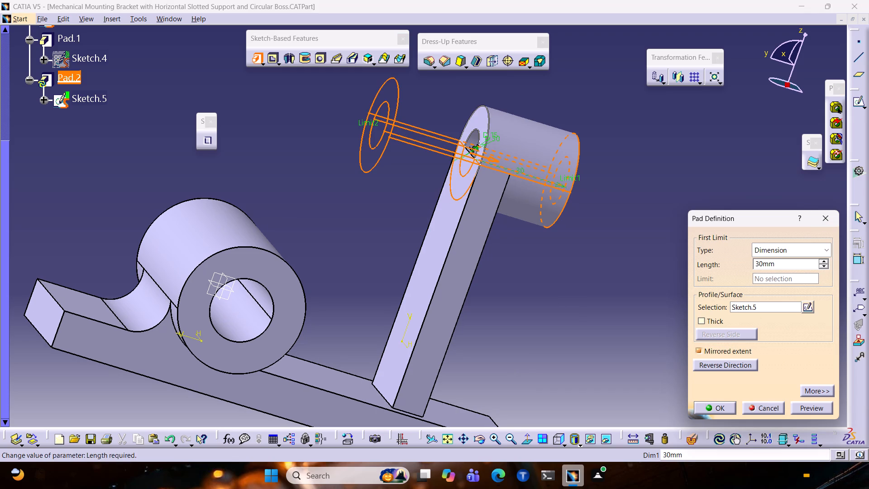
text(/2)
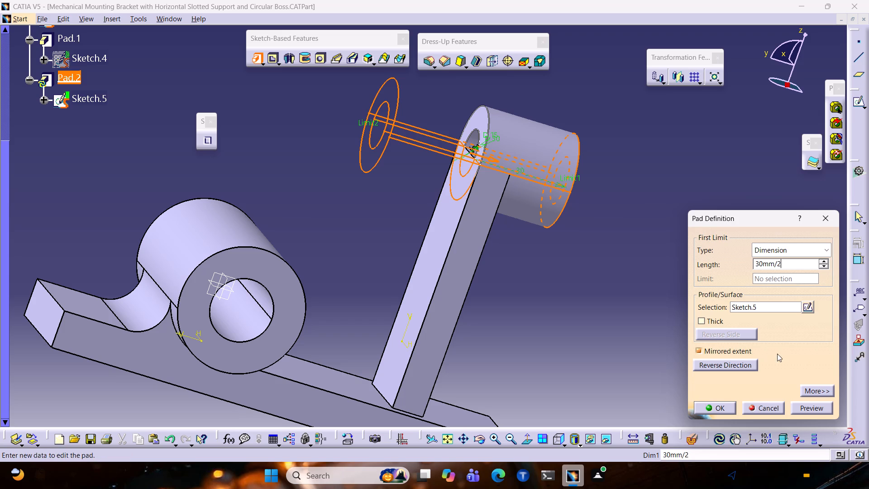
click(807, 402)
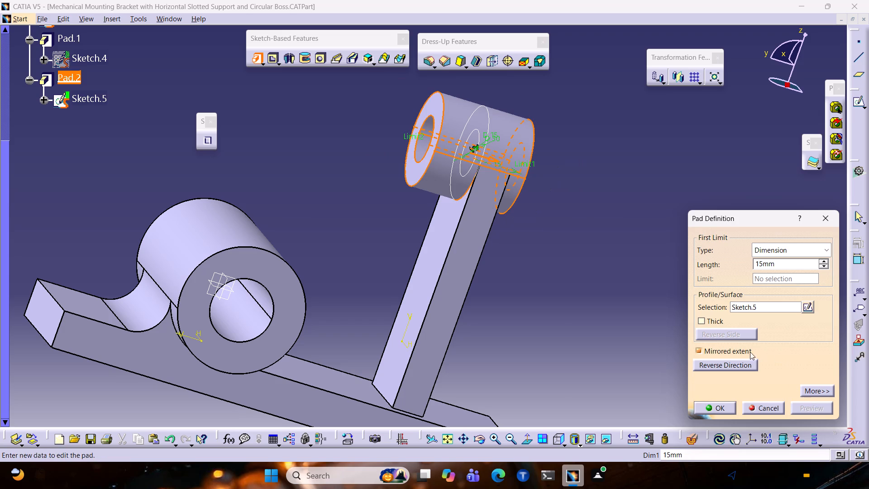
middle_drag(601, 263, 465, 232)
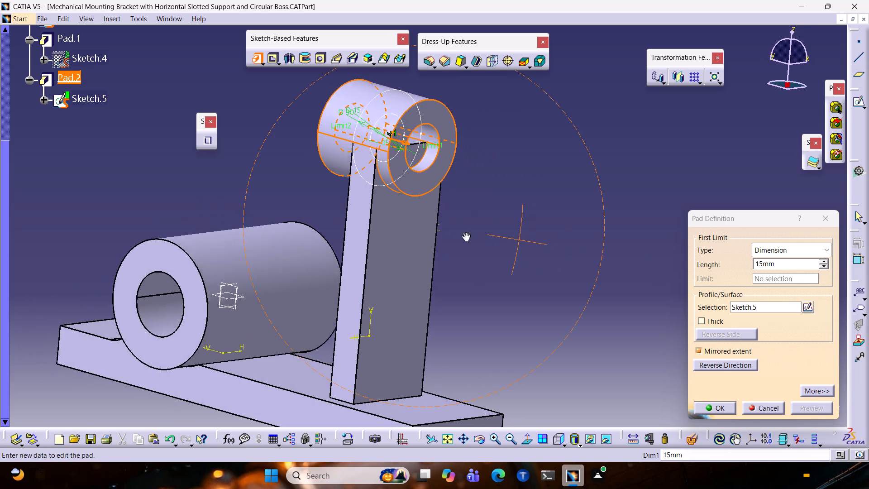
middle_drag(465, 232, 587, 207)
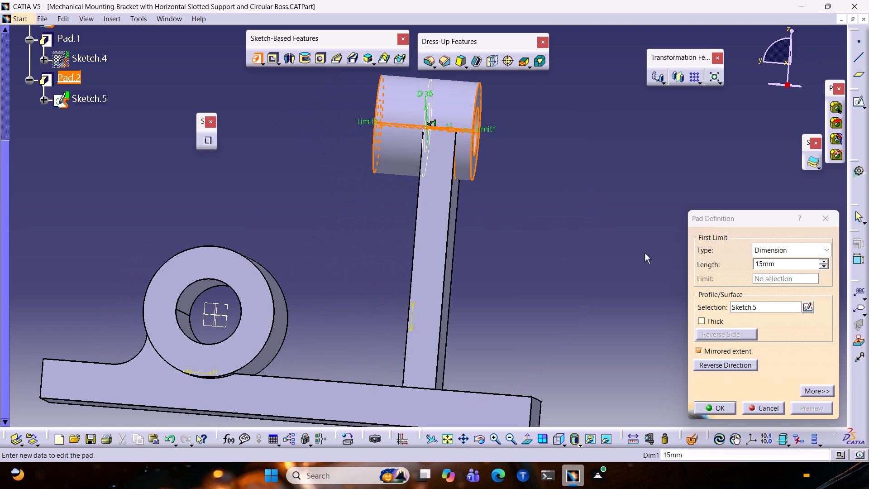
click(716, 409)
click(540, 186)
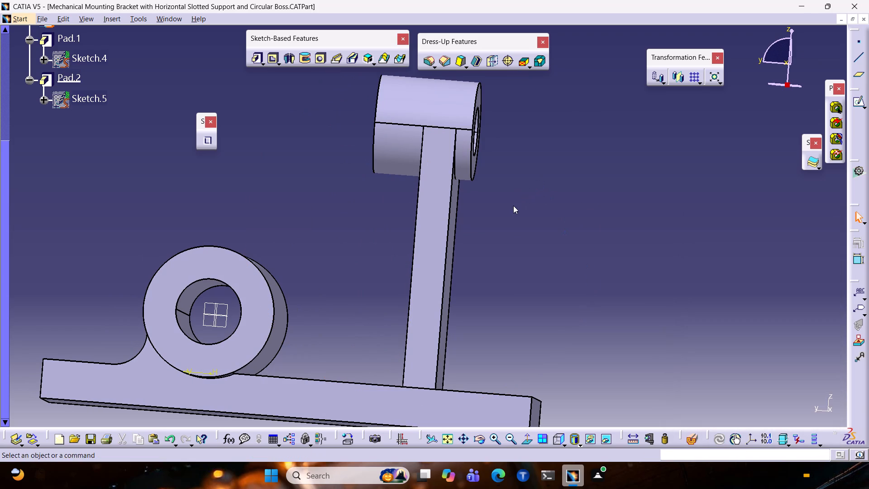
ctrl+middle_drag(513, 205, 504, 223)
ctrl+middle_drag(496, 215, 396, 201)
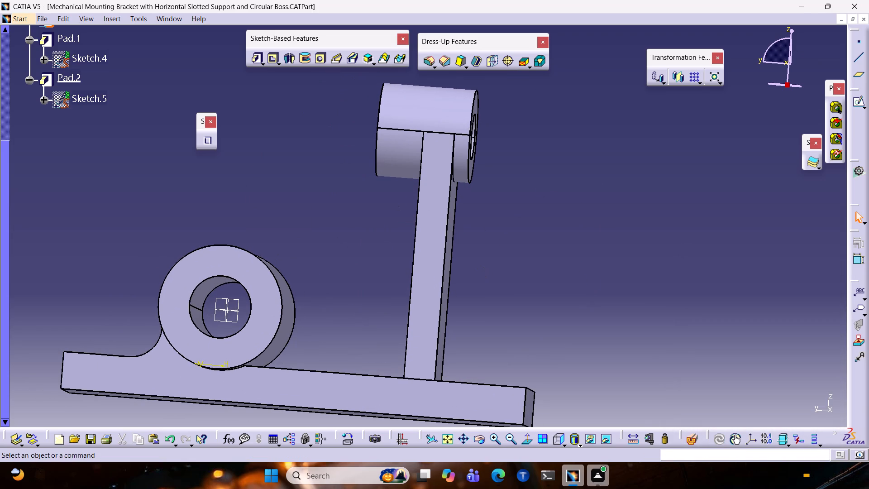
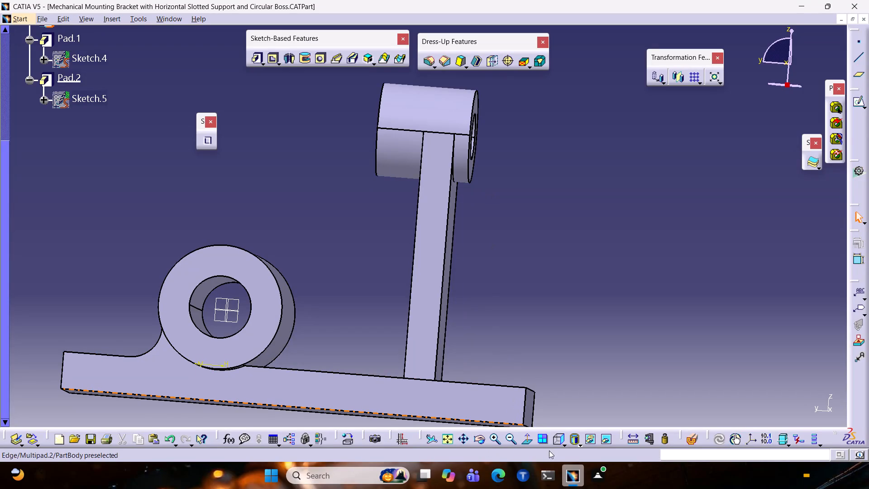
Open a new sketch on the yz plane.
click(560, 439)
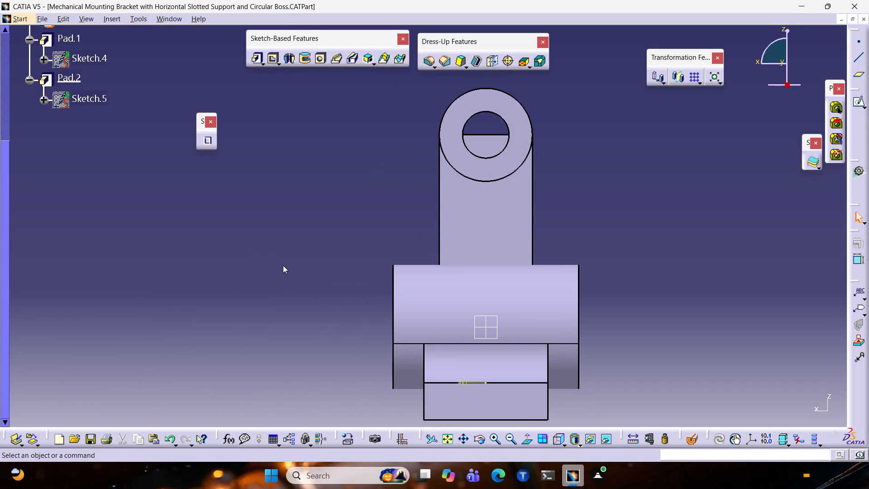
scroll(73, 78, up, 4)
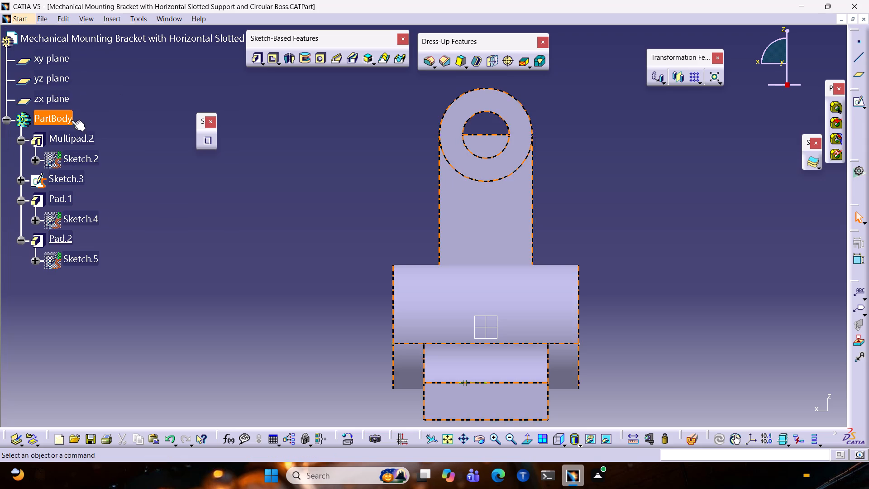
click(43, 79)
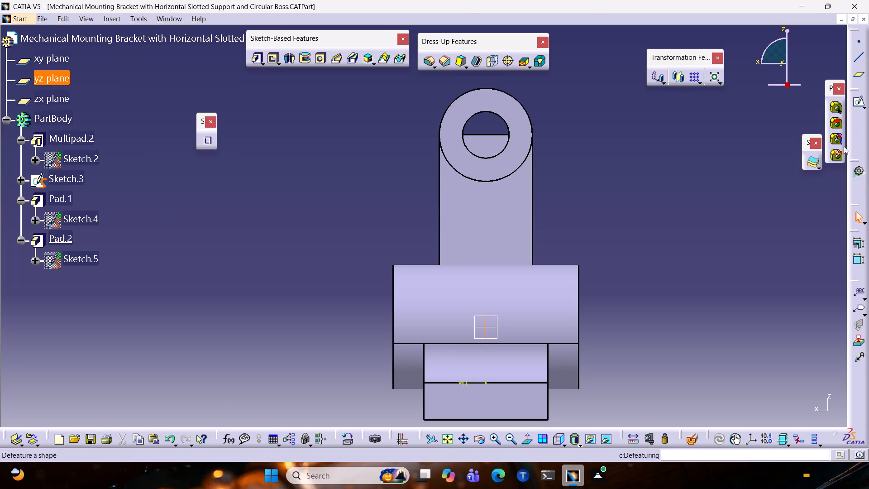
click(855, 99)
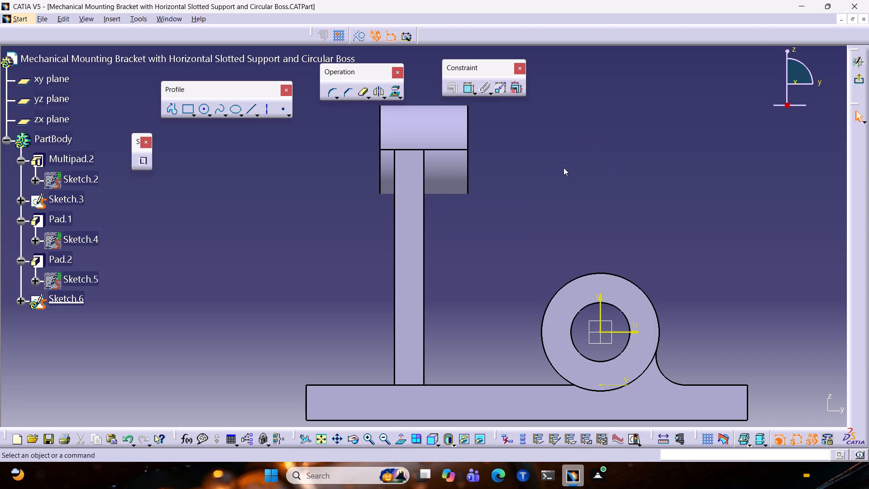
Project the base plate's top edge between its far end and the large ring onto the sketch plane.
click(457, 383)
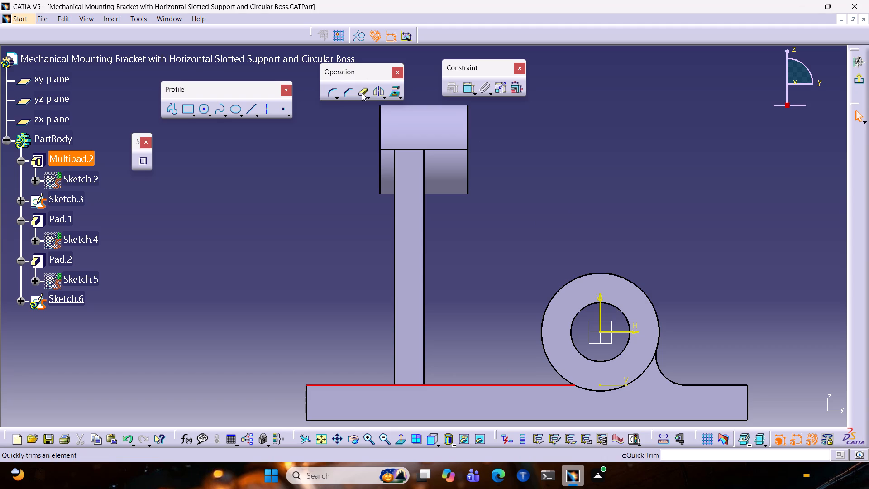
click(399, 93)
click(395, 96)
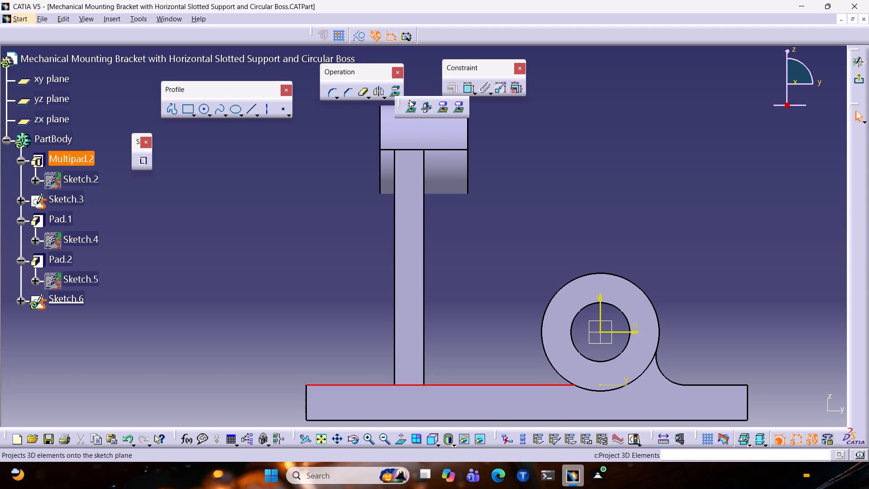
click(394, 91)
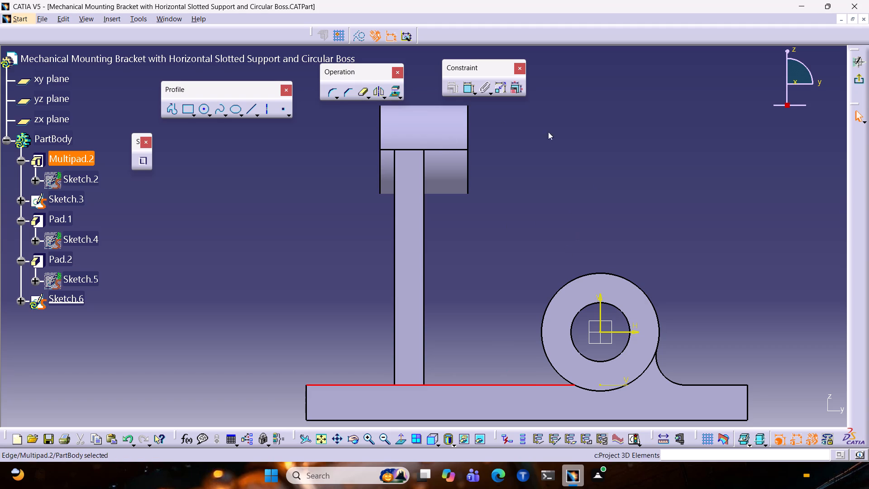
click(532, 379)
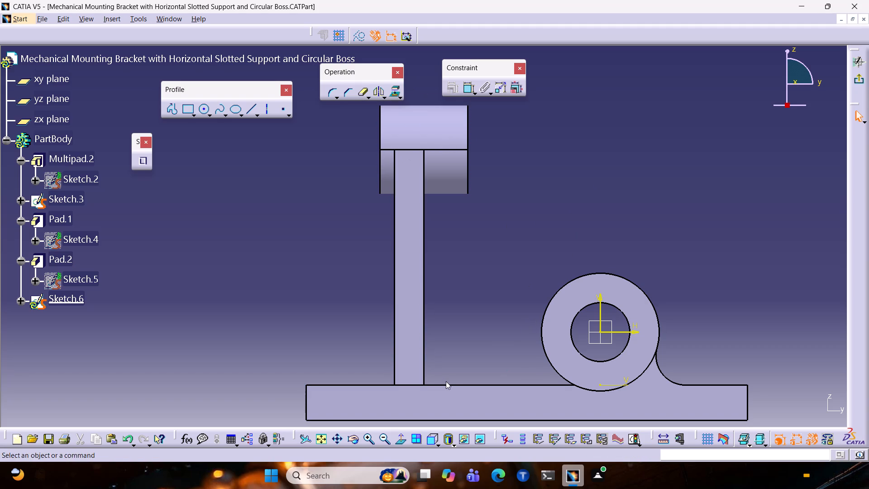
click(448, 387)
click(446, 272)
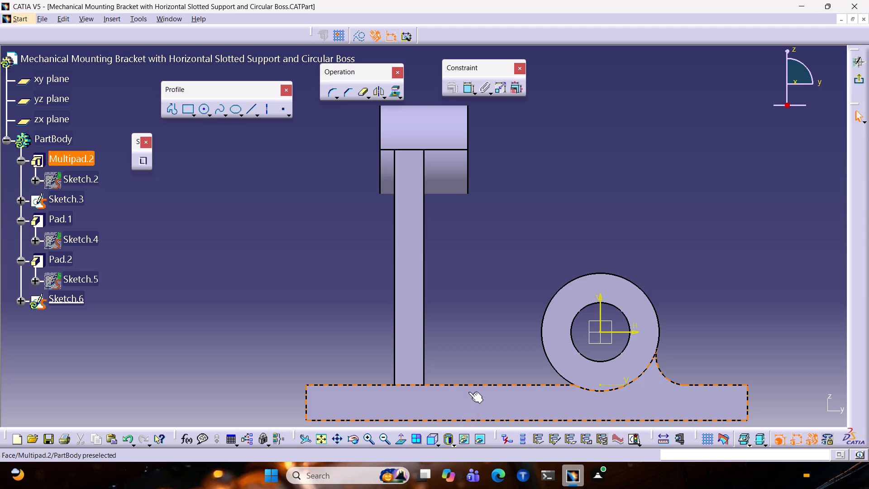
click(469, 384)
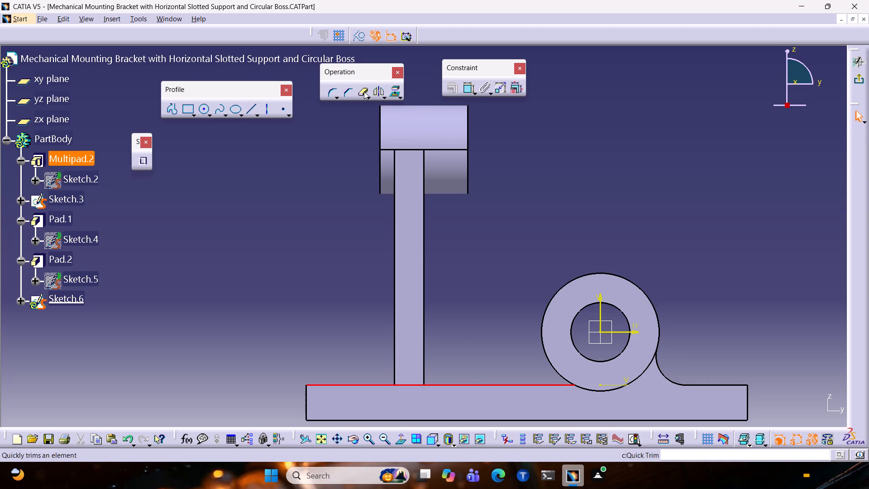
click(396, 93)
click(412, 112)
click(412, 107)
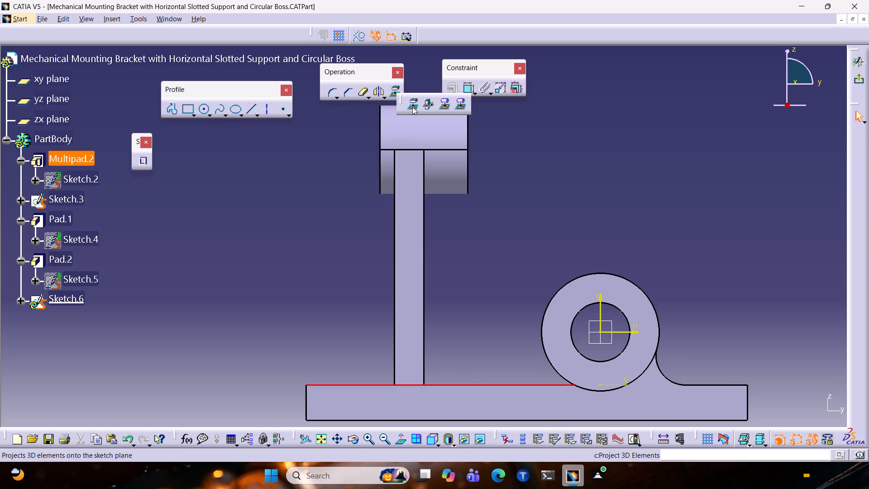
click(755, 409)
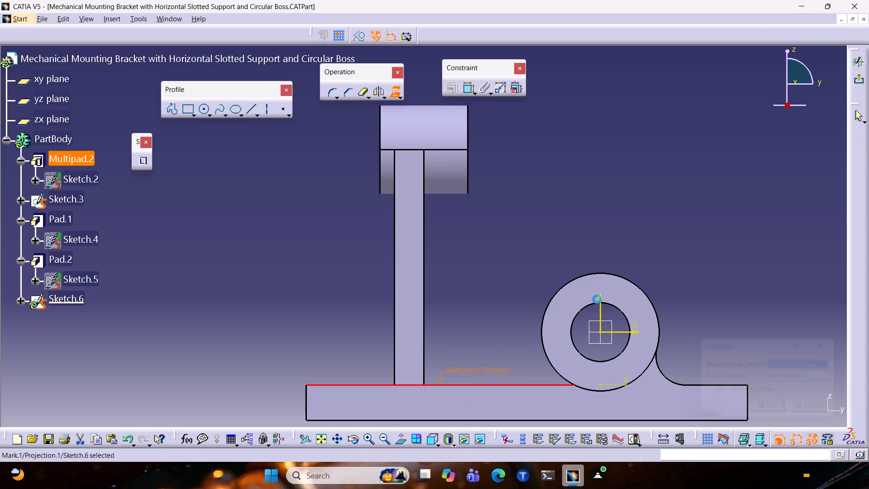
click(530, 253)
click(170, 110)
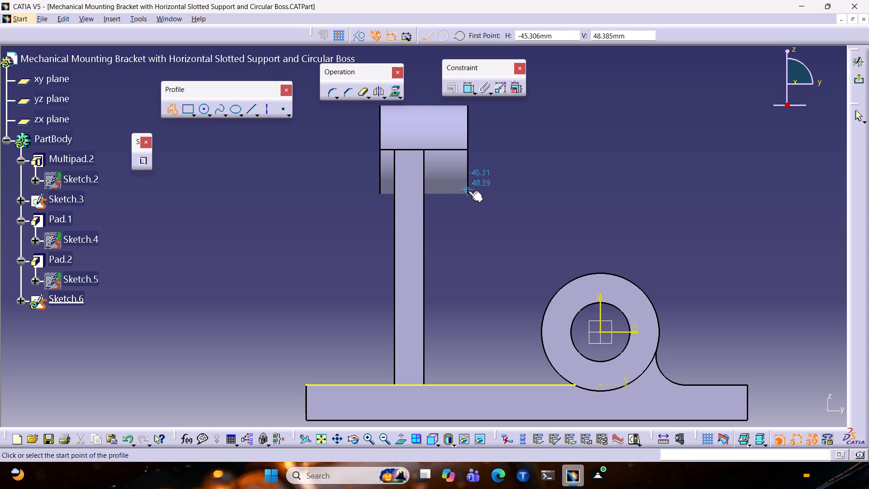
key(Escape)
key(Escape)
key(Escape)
Project the upper boss's end edge facing the large ring onto the sketch plane.
click(467, 161)
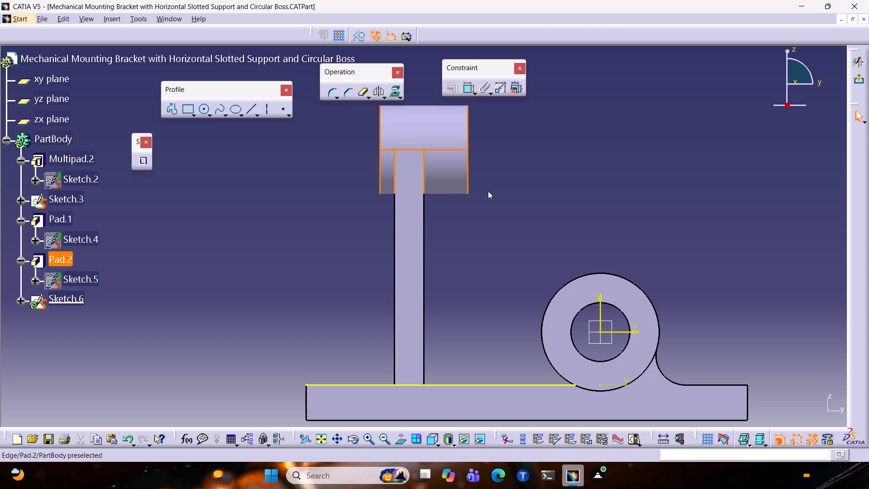
click(492, 197)
click(468, 171)
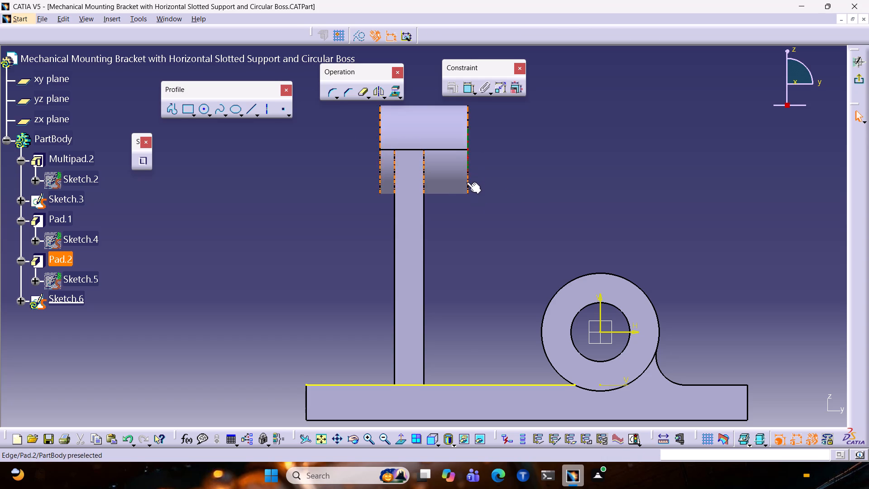
click(467, 184)
click(487, 223)
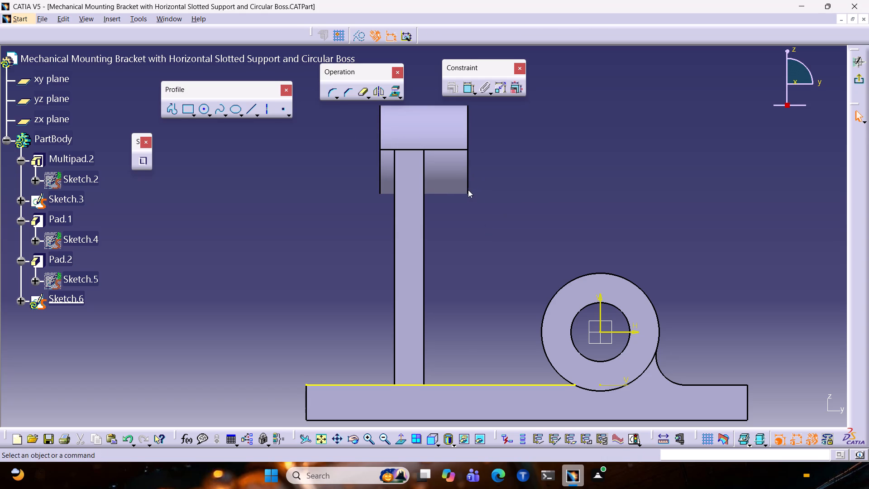
click(468, 190)
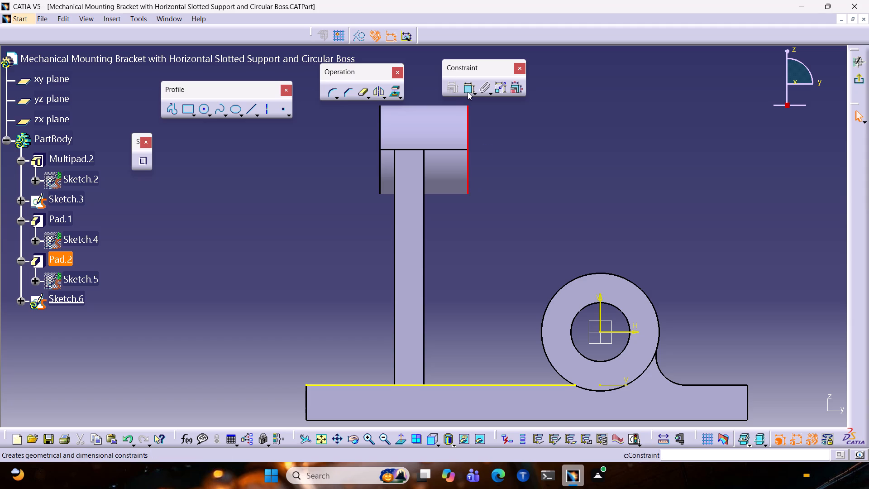
click(395, 94)
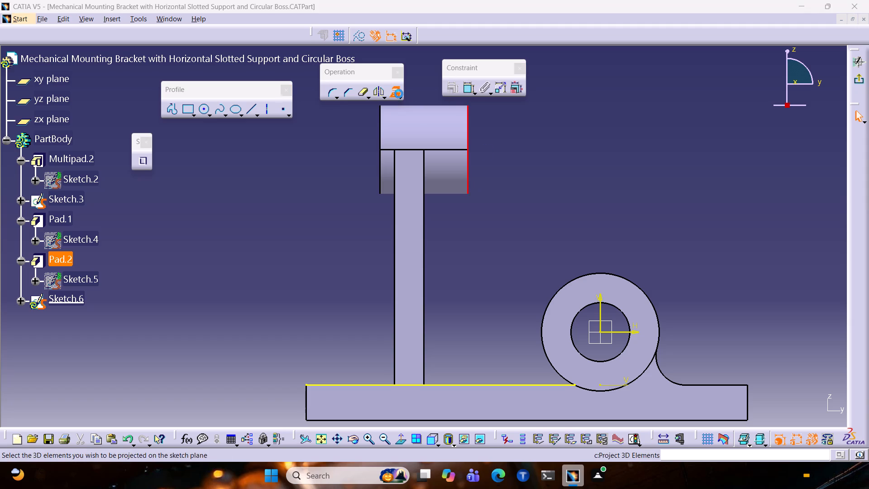
click(760, 403)
click(606, 182)
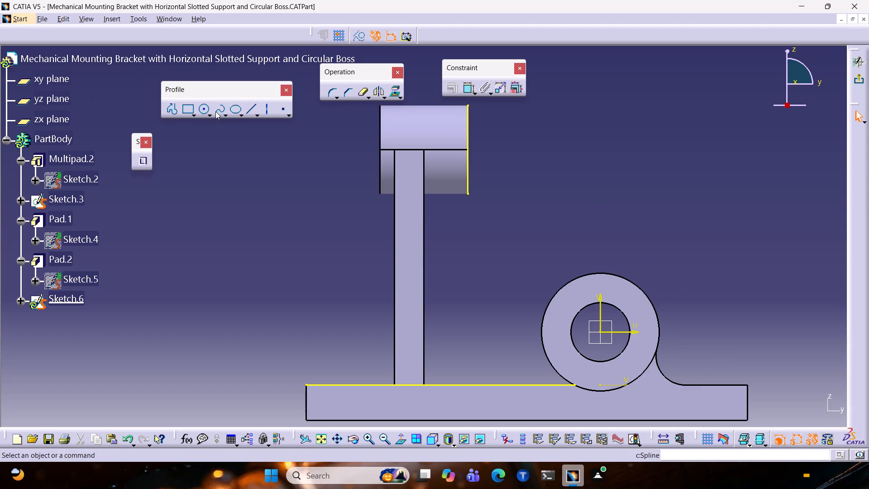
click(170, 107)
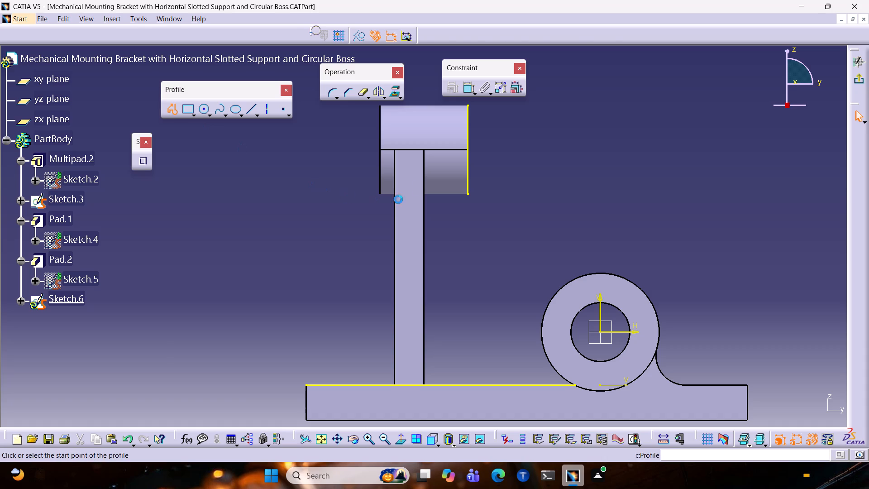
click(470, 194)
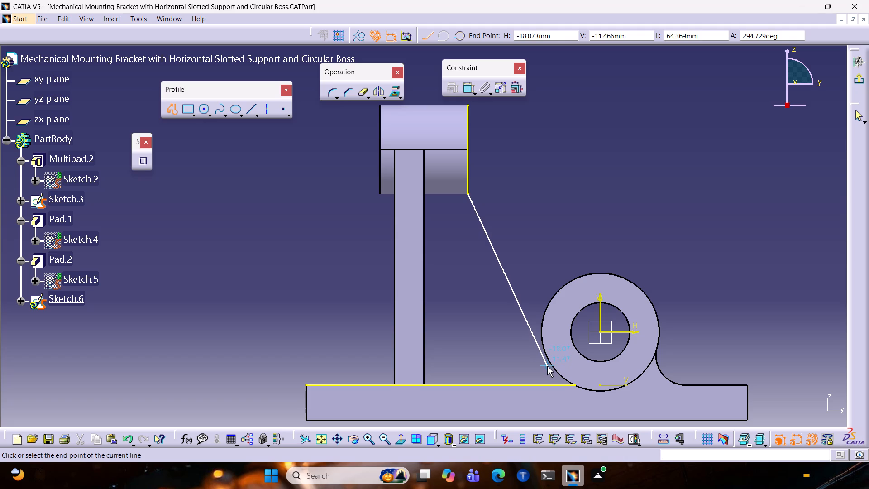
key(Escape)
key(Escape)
Project the large ring's outer circular edge onto the sketch plane.
click(566, 285)
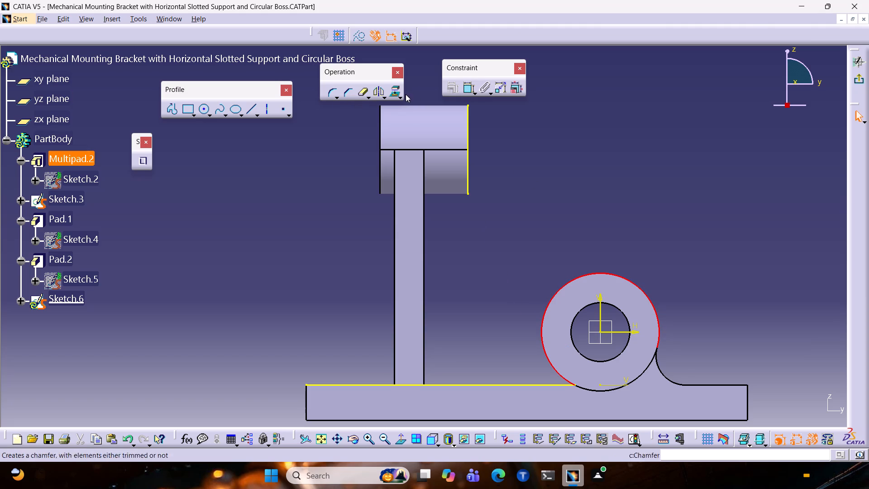
click(392, 92)
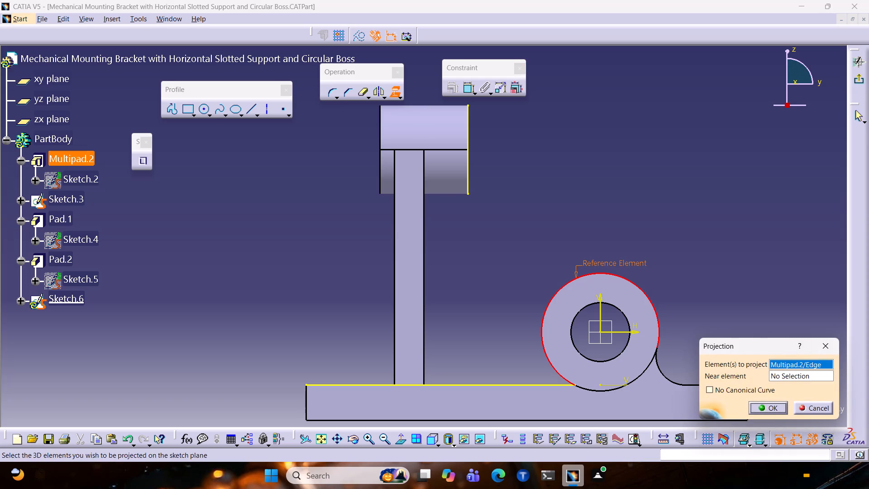
click(774, 405)
click(674, 96)
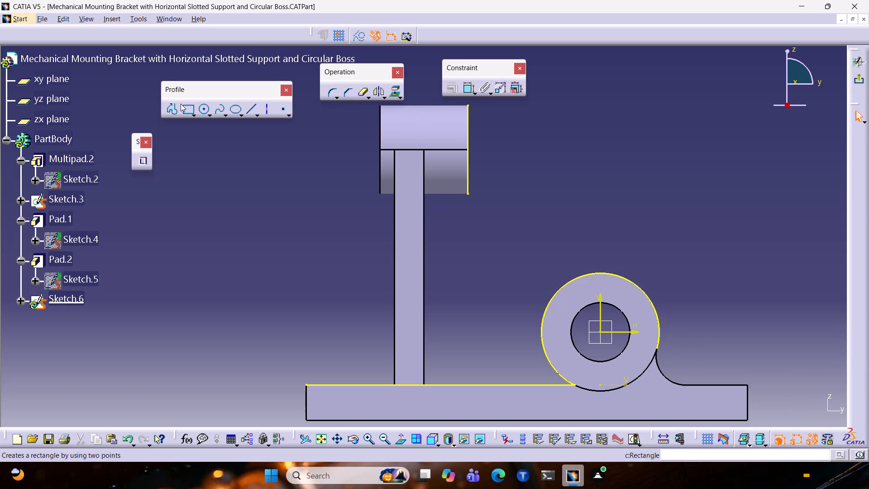
Draw a slanted profile line about 71 mm long from the top of the projected boss edge to the ring's projected outer arc.
click(167, 112)
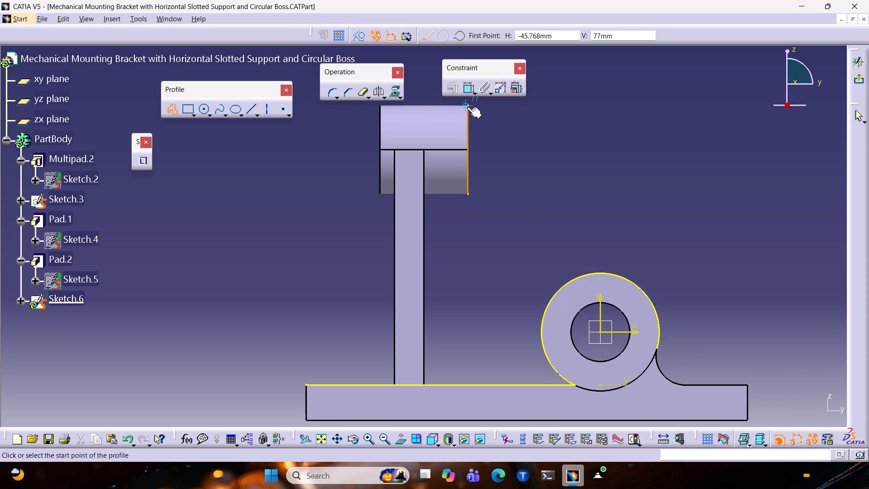
click(469, 107)
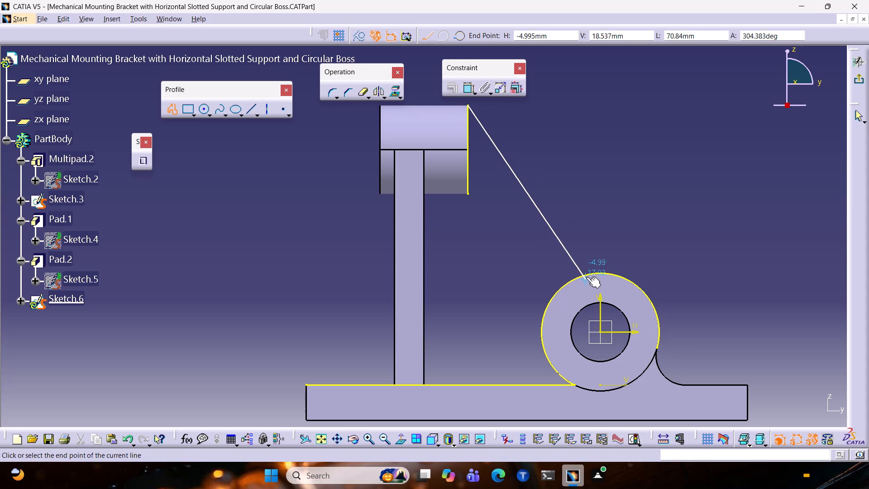
click(586, 274)
key(Escape)
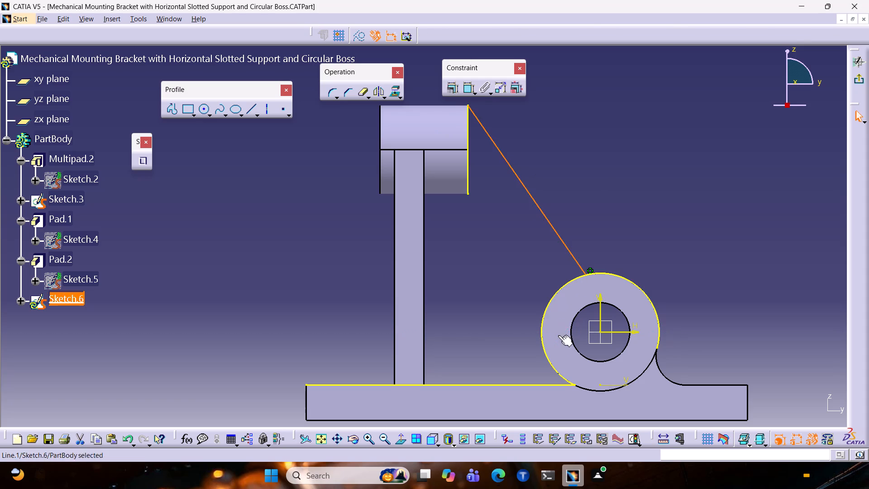
key(Escape)
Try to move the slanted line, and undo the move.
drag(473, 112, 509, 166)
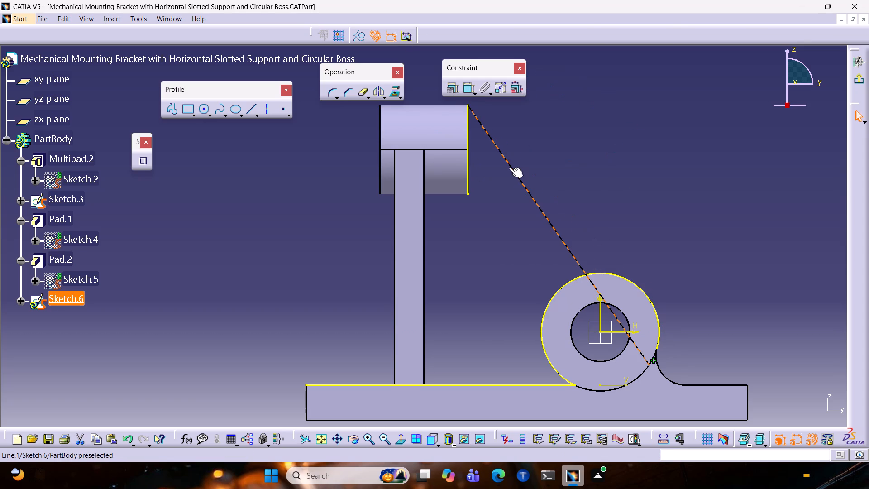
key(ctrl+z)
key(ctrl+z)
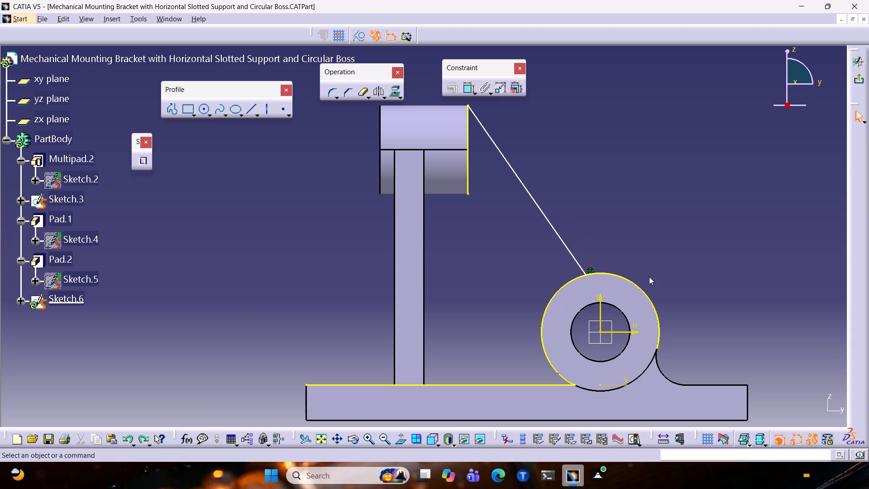
Quick-trim the projected ring arc on both sides of the slanted line's end and the projected base top edge.
double_click(363, 93)
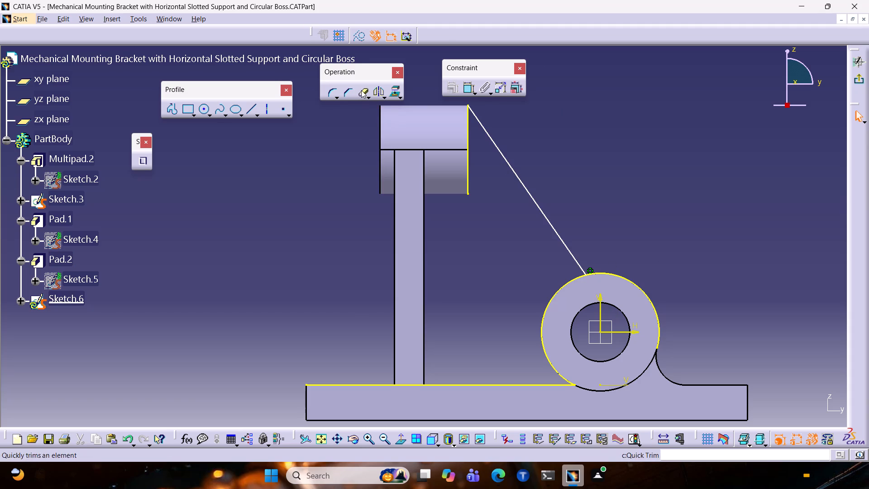
double_click(361, 90)
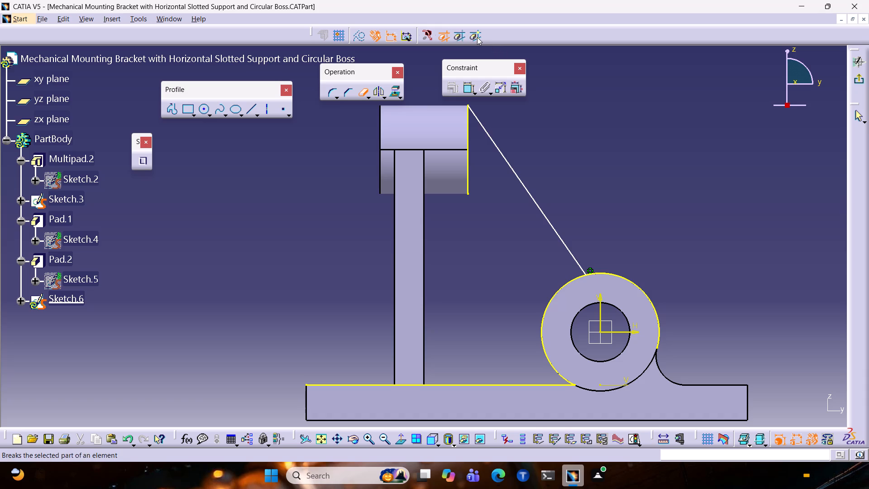
click(630, 279)
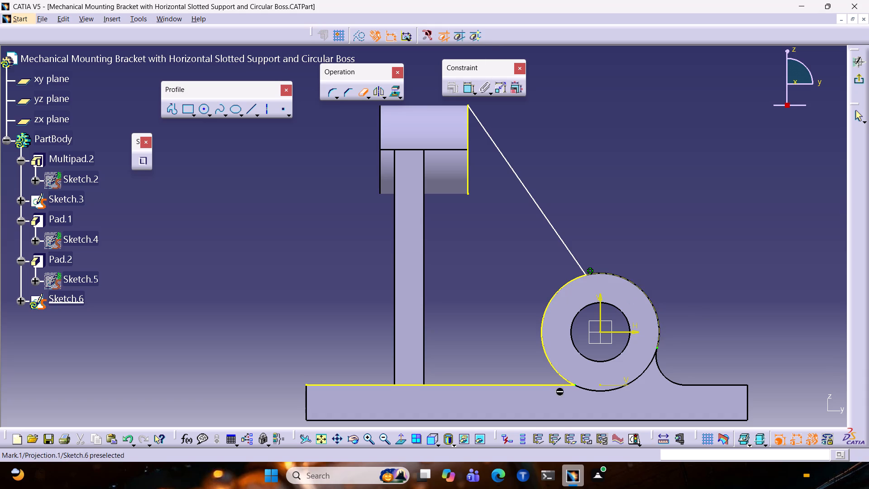
click(548, 384)
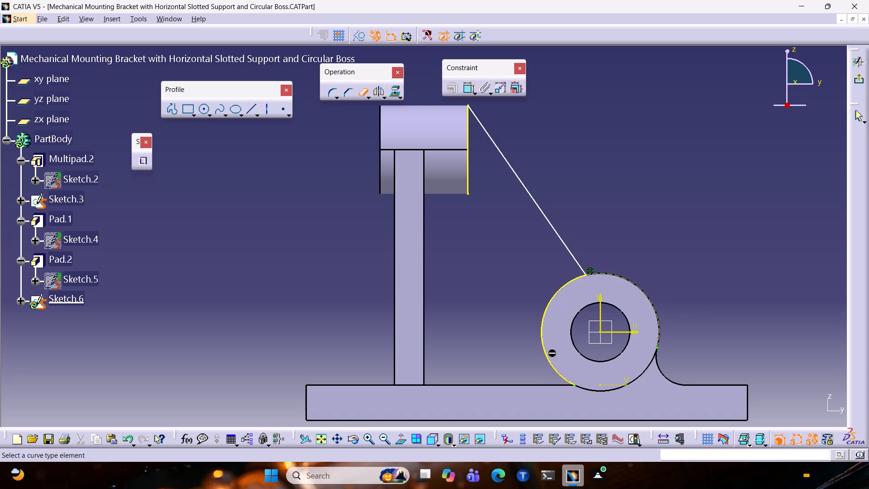
click(544, 353)
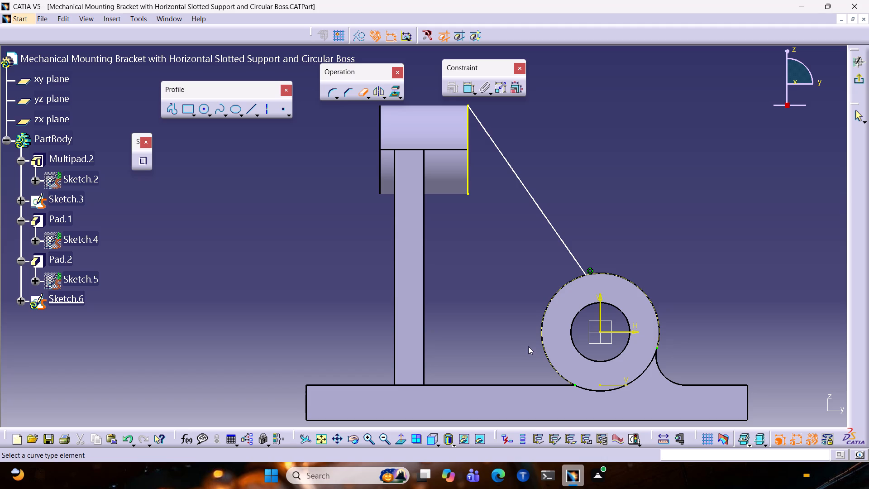
key(Escape)
key(Escape)
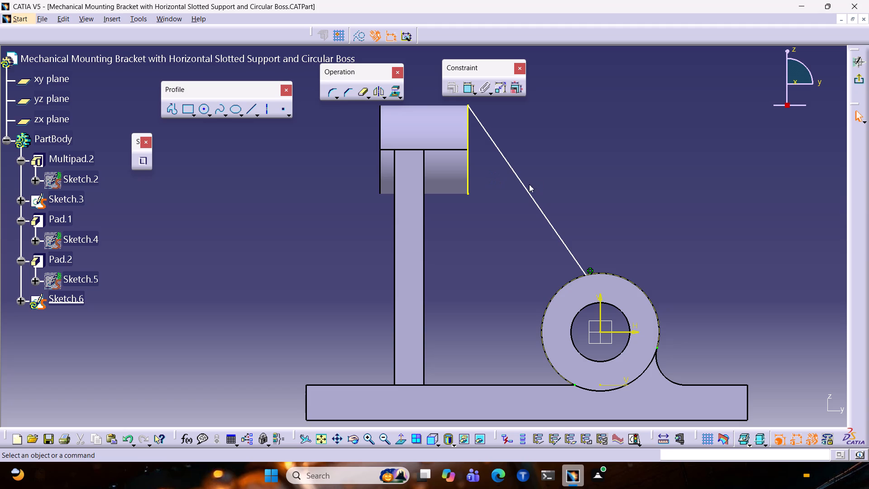
Delete the slanted line connecting the upper boss to the large ring.
middle_drag(516, 229, 272, 267)
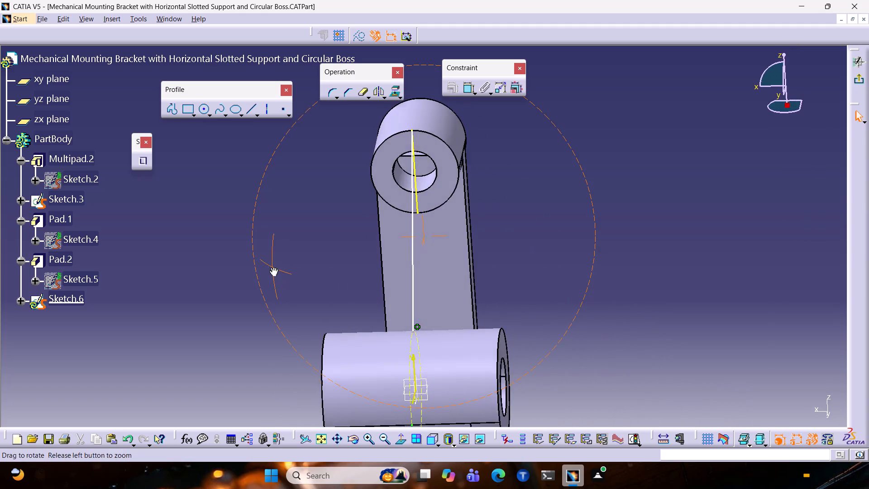
middle_drag(272, 267, 472, 223)
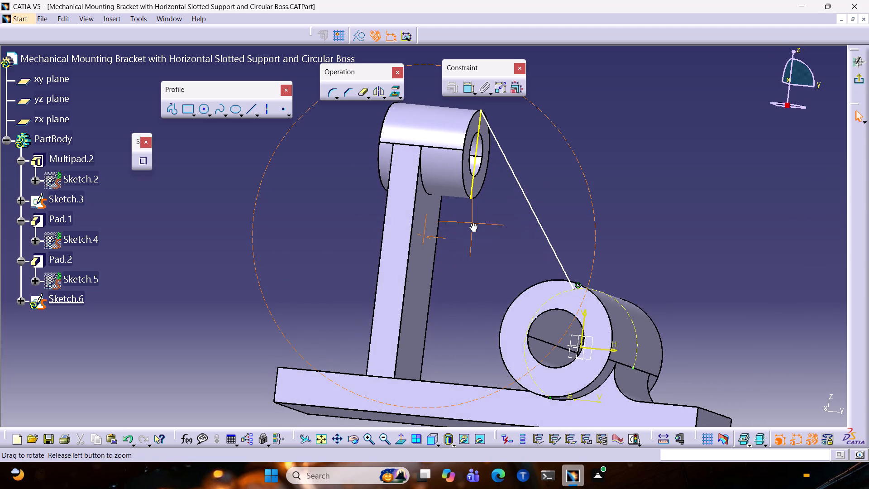
middle_drag(472, 223, 472, 222)
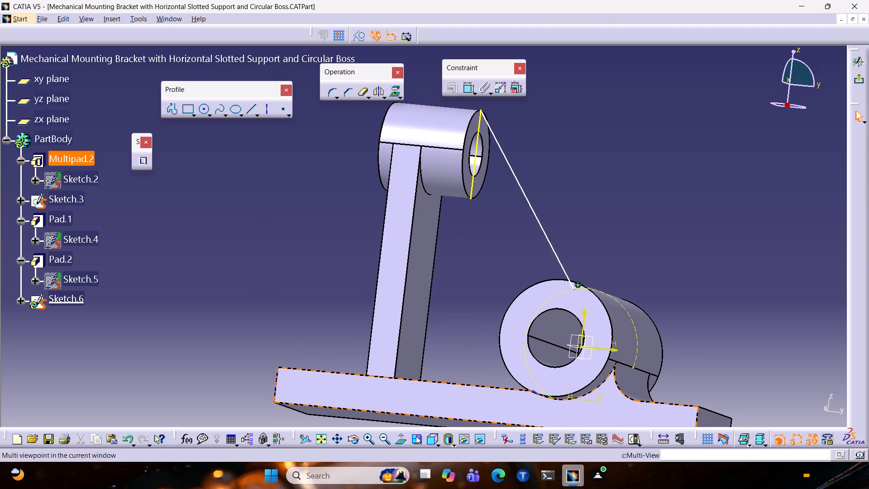
click(402, 438)
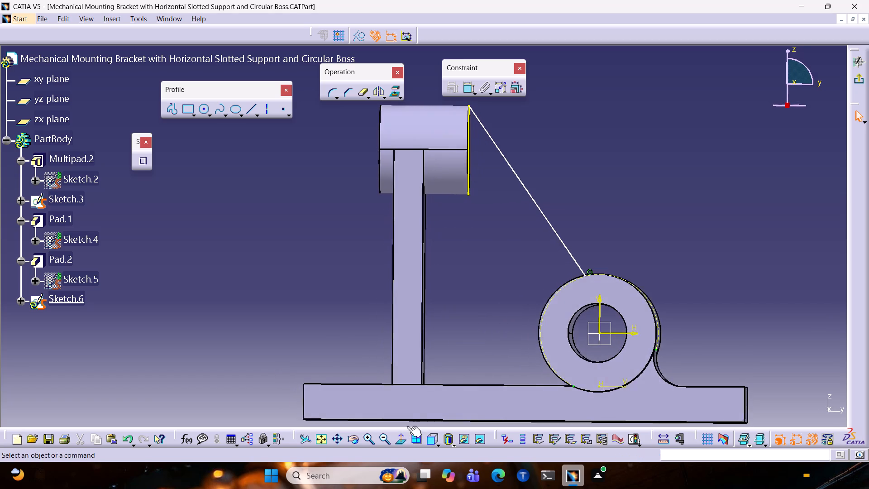
click(535, 198)
key(Delete)
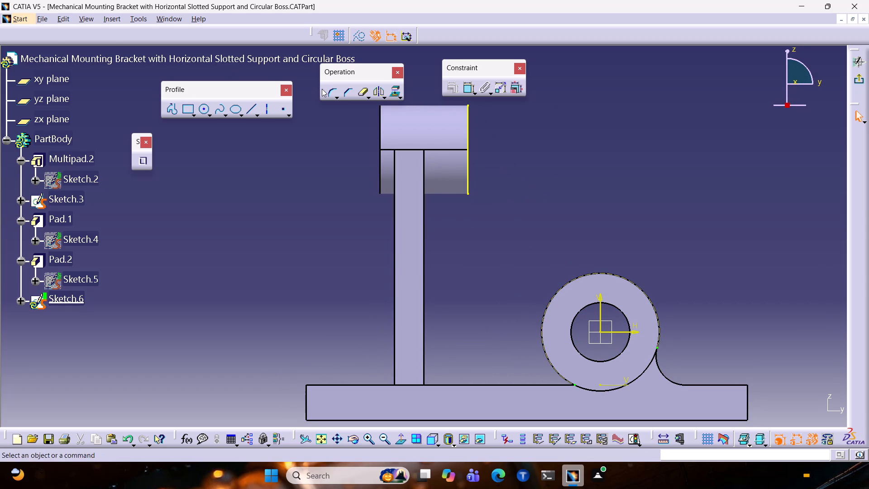
Draw a two-segment profile: vertically down from the boss edge's lower end, and about 45 mm across to the top of the ring's arc.
click(467, 178)
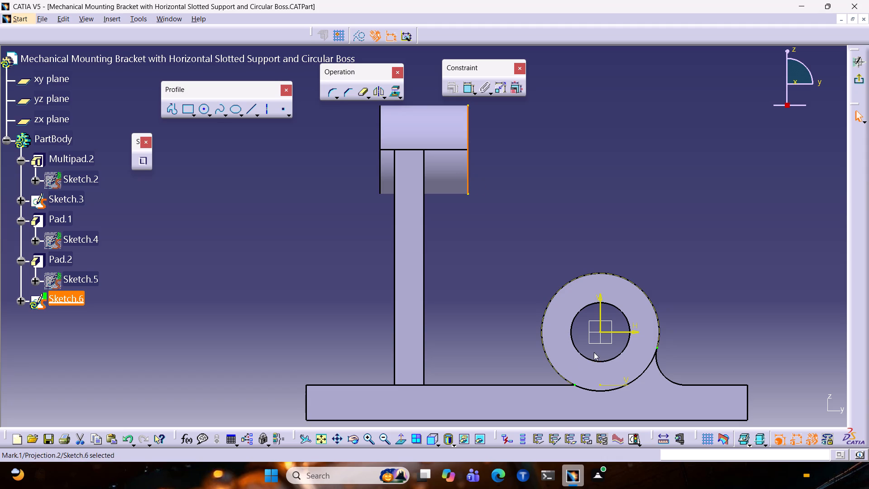
click(283, 202)
click(170, 114)
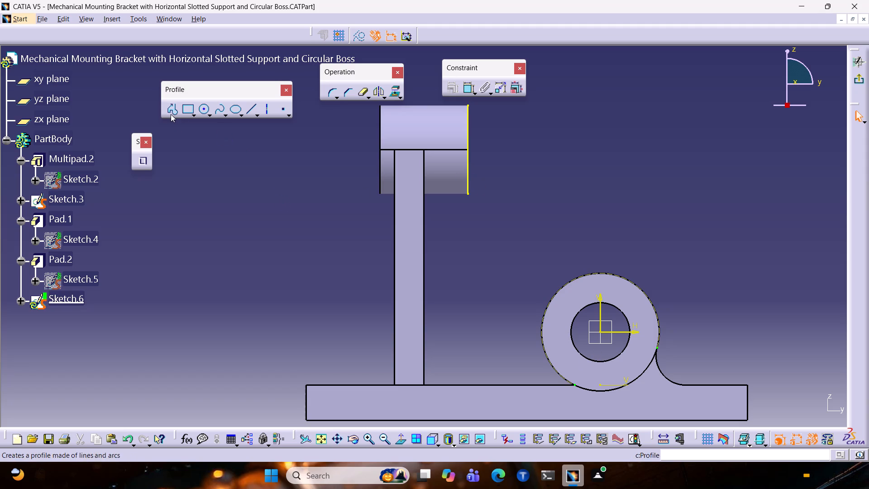
click(468, 194)
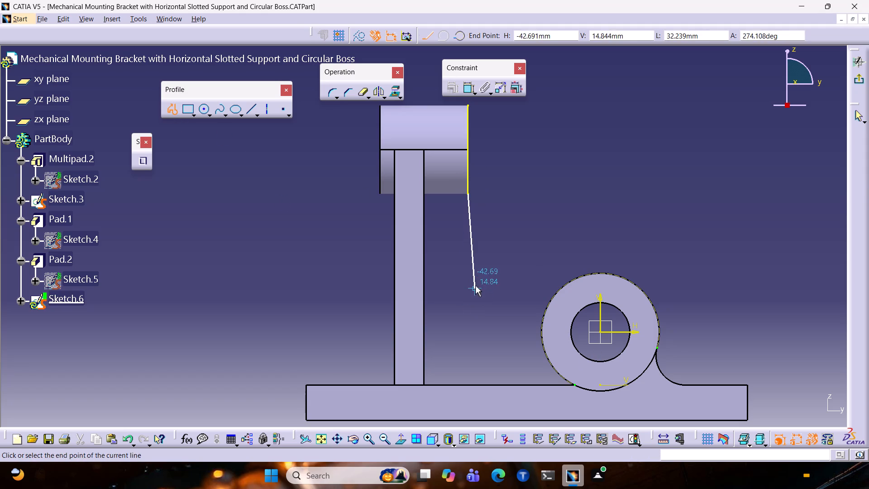
click(468, 267)
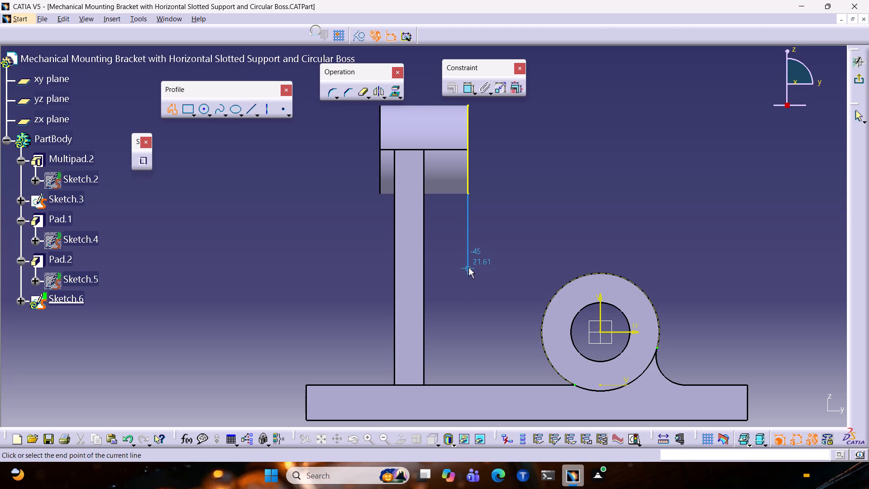
click(602, 273)
key(Escape)
key(Escape)
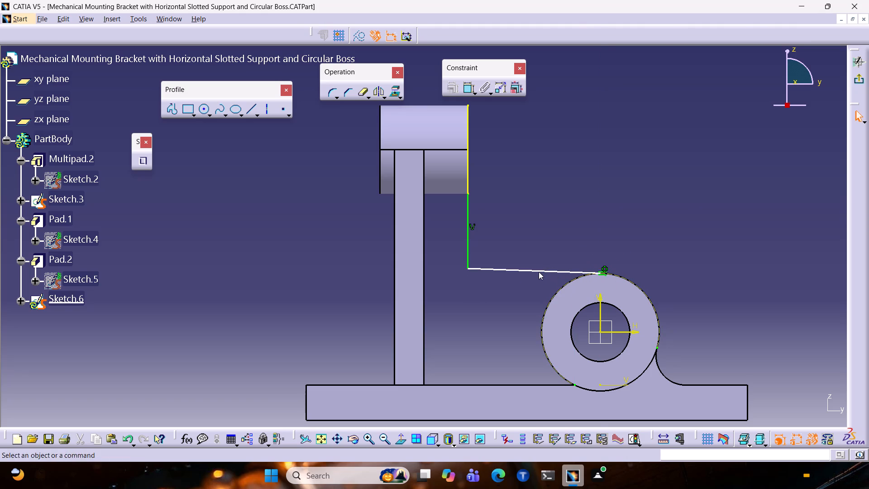
Apply a horizontal constraint to the profile segment that meets the top of the ring.
click(542, 268)
double_click(541, 269)
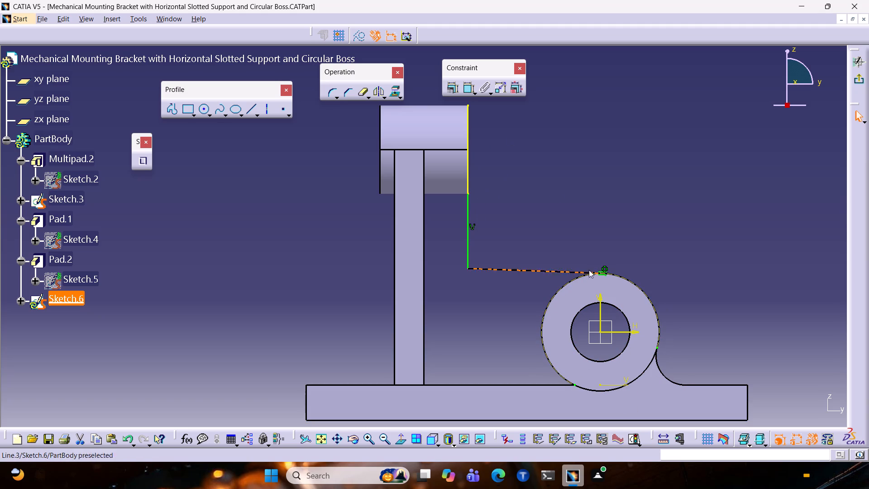
click(491, 269)
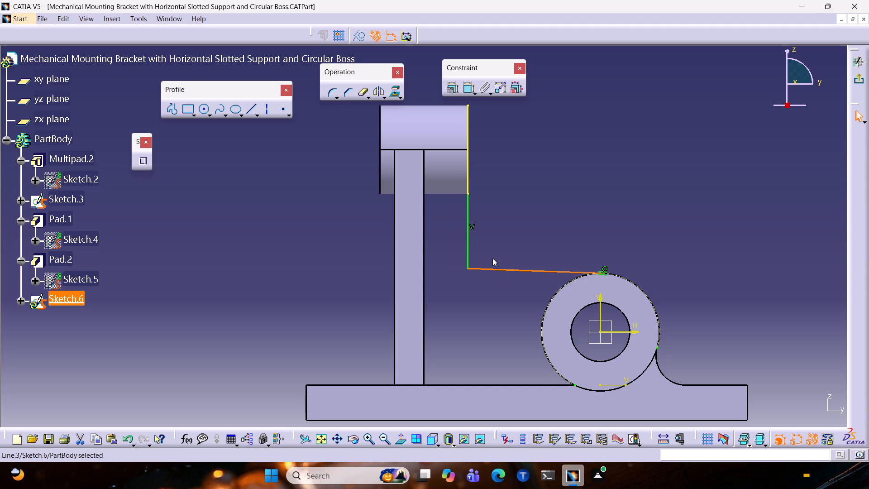
click(448, 90)
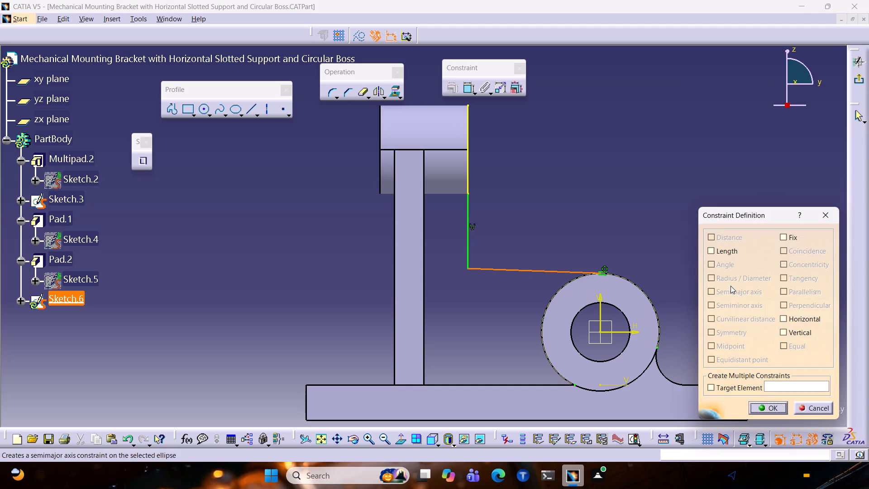
click(784, 332)
click(784, 331)
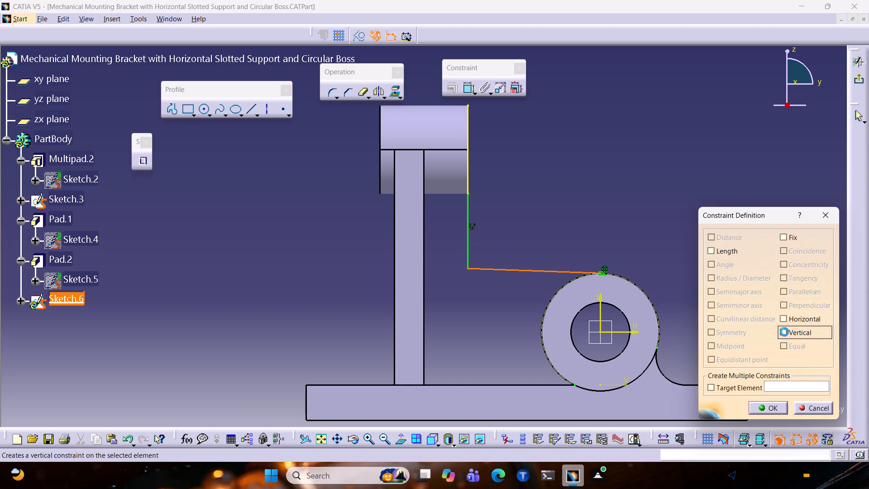
click(782, 319)
click(764, 407)
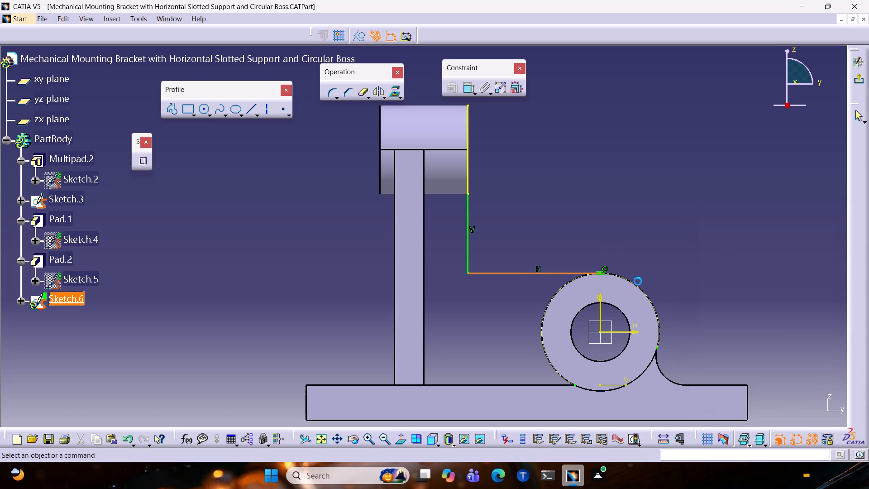
click(583, 225)
Round the corner between the vertical and horizontal profile lines with a 5 mm radius.
click(467, 243)
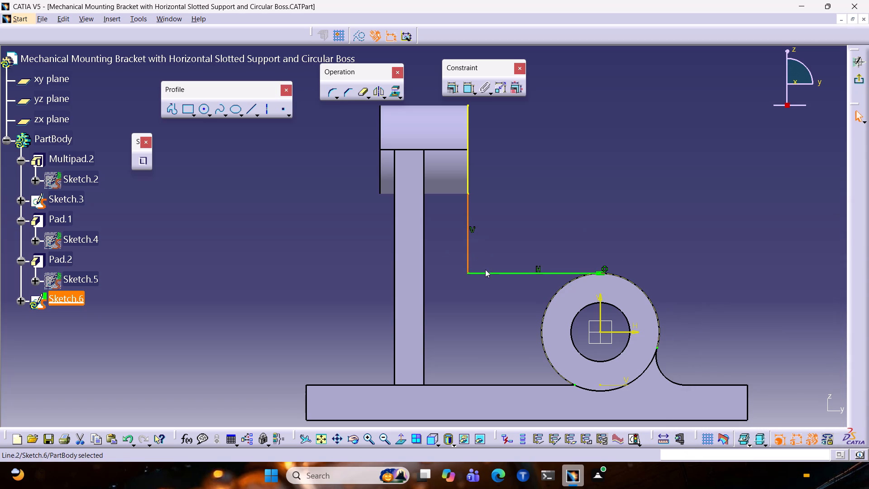
ctrl+click(484, 274)
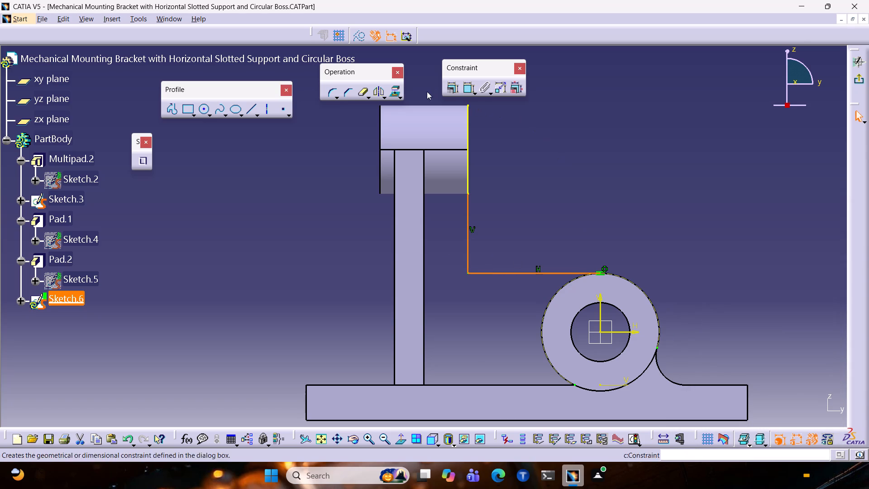
click(332, 95)
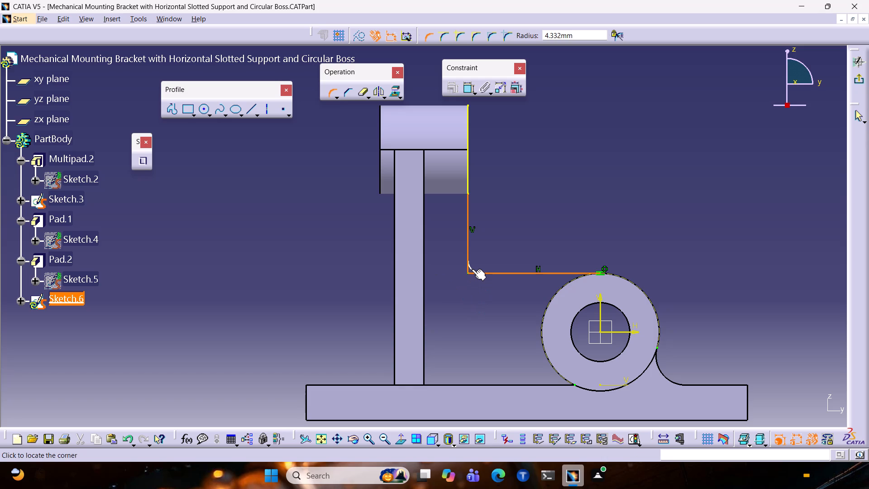
key(5)
key(Return)
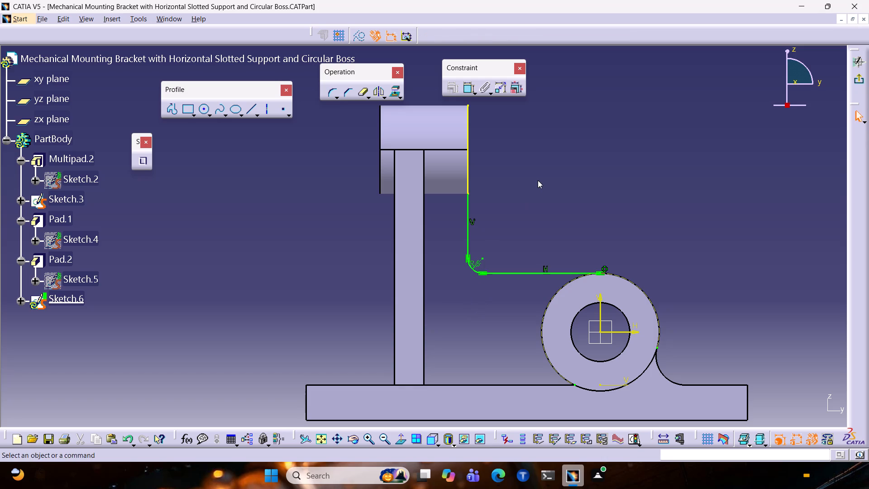
Convert the projected boss edge to a construction element and exit the sketch.
click(468, 115)
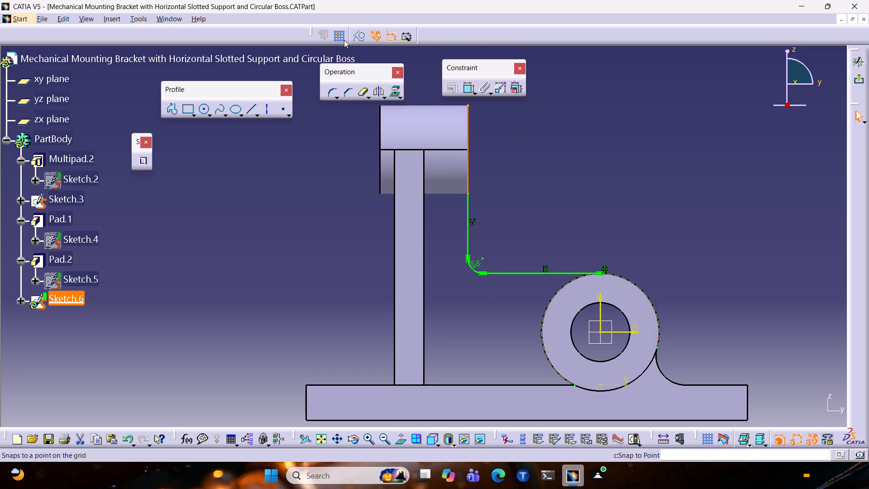
click(355, 37)
click(535, 163)
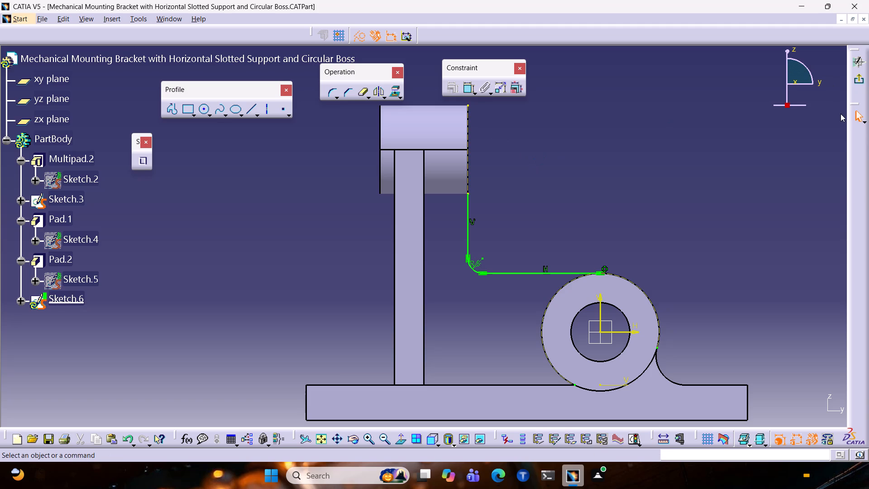
click(855, 83)
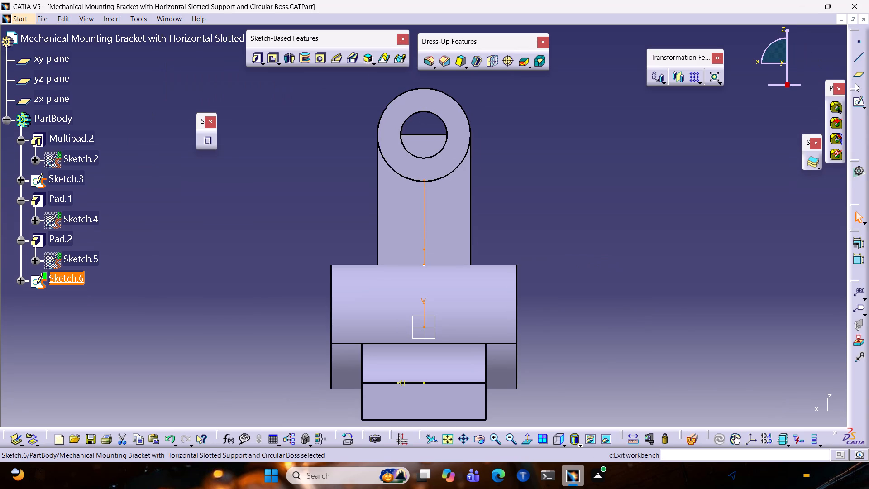
Start a Pad from the L-shaped connection sketch and set its length to 10 mm.
middle_drag(660, 291, 358, 257)
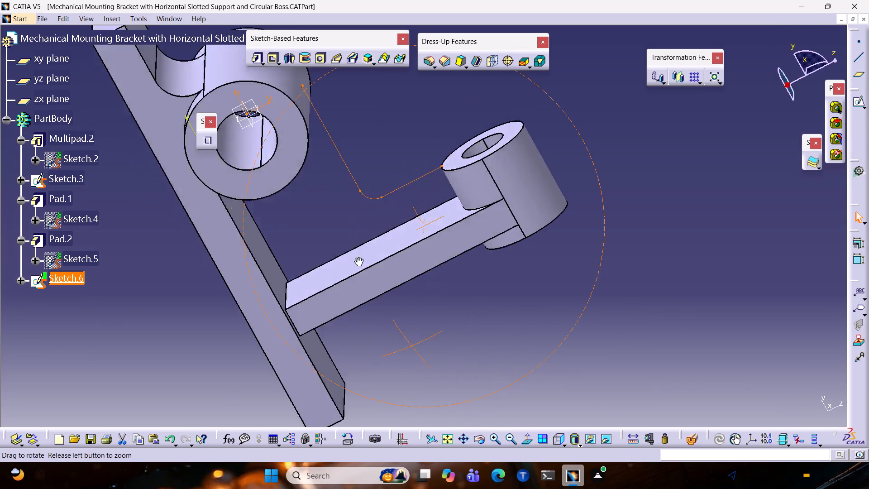
middle_drag(358, 257, 387, 236)
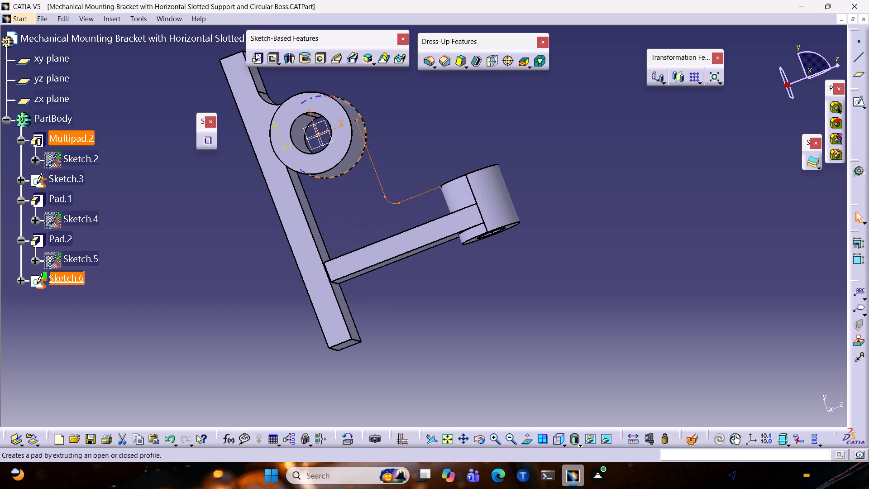
click(254, 62)
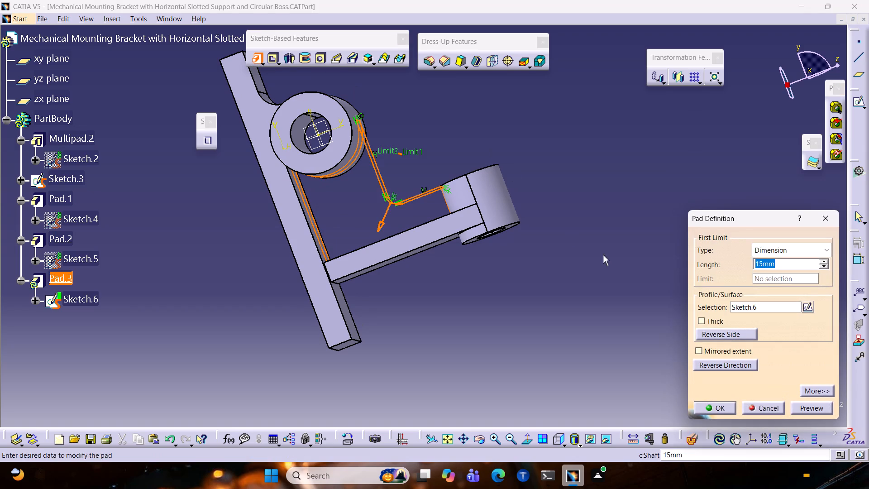
text(10)
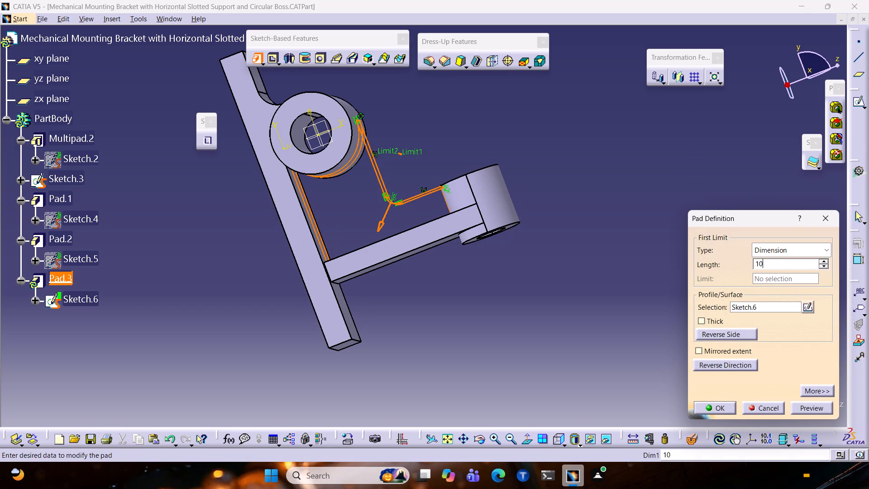
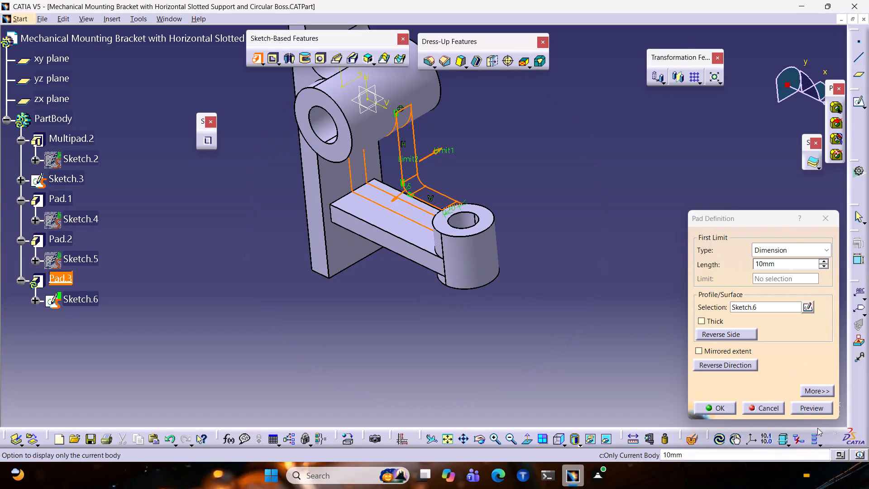
Preview and complete the 10 mm pad of the L-shaped connection between the boss and the ring.
click(810, 413)
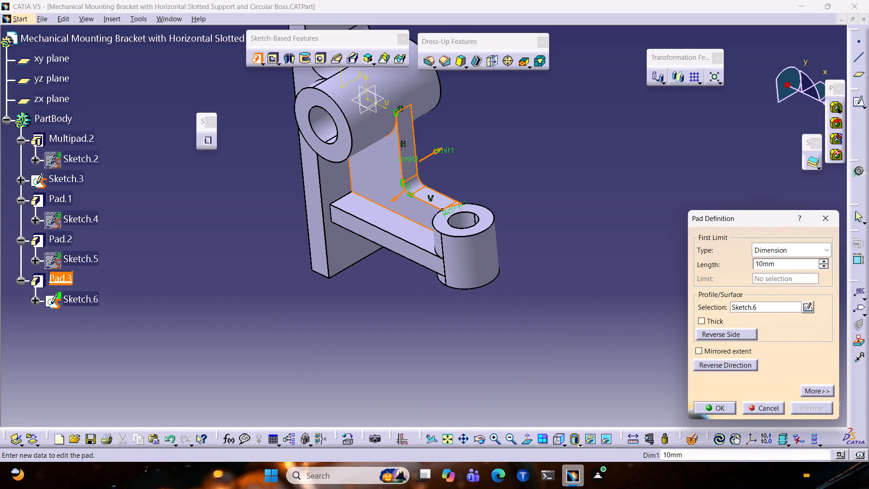
click(728, 410)
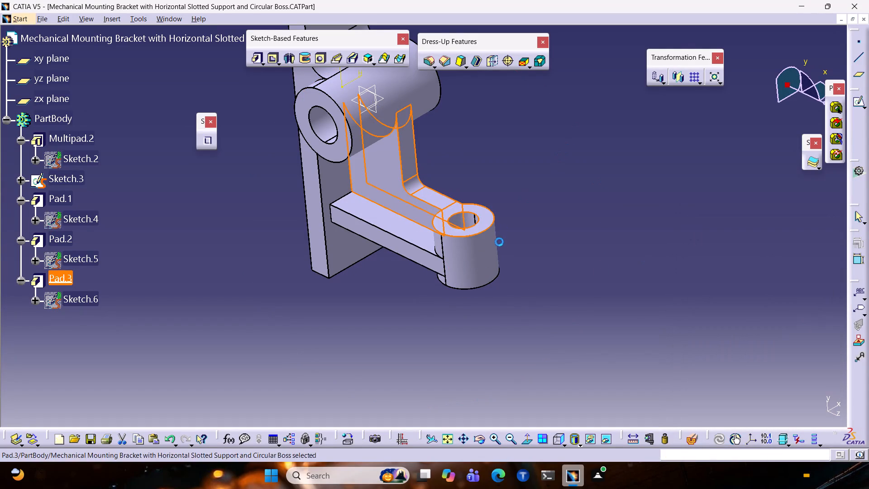
click(539, 273)
Examine the padded connection from several sides to check how it sits relative to the ring, boss and plate.
middle_drag(553, 258, 434, 244)
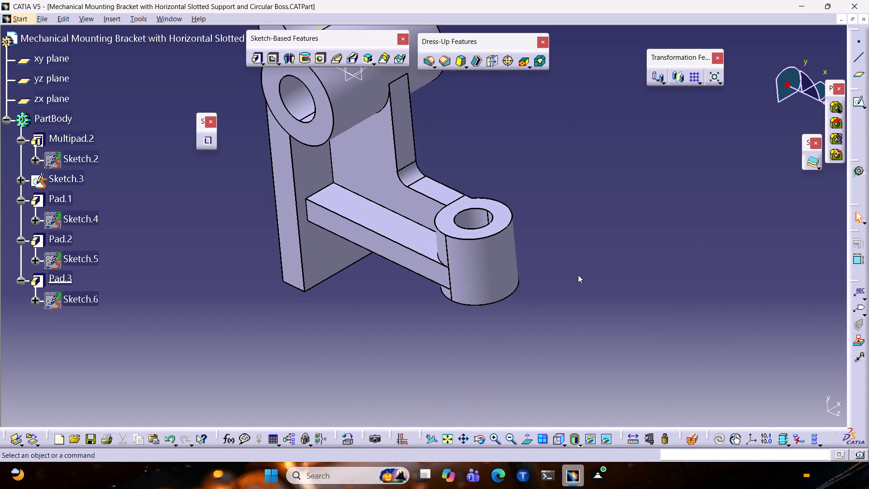
middle_drag(578, 275, 515, 291)
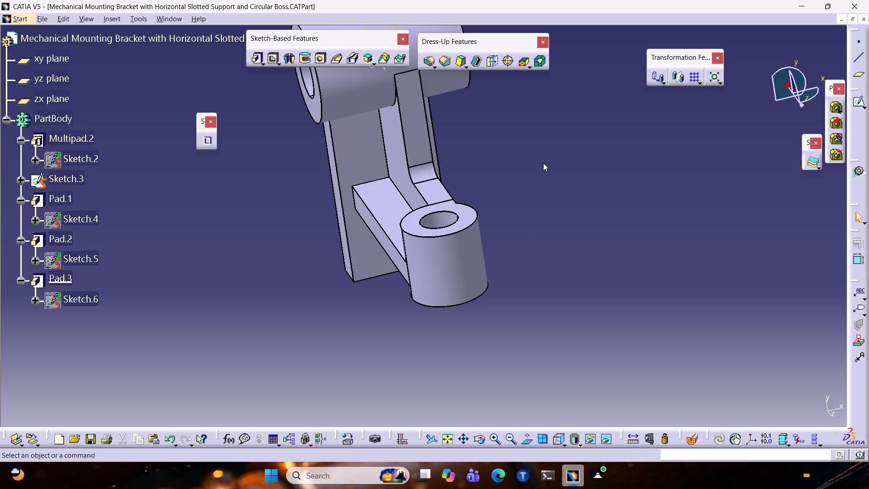
middle_drag(506, 307, 216, 281)
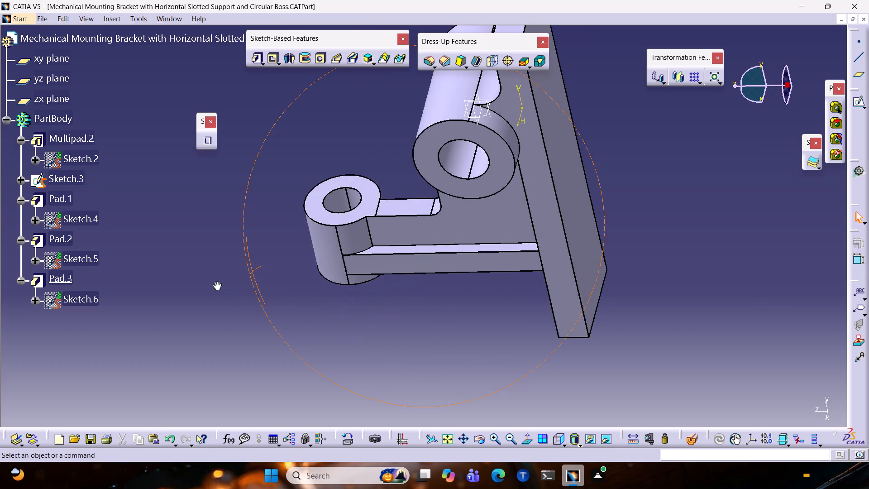
middle_drag(216, 281, 506, 162)
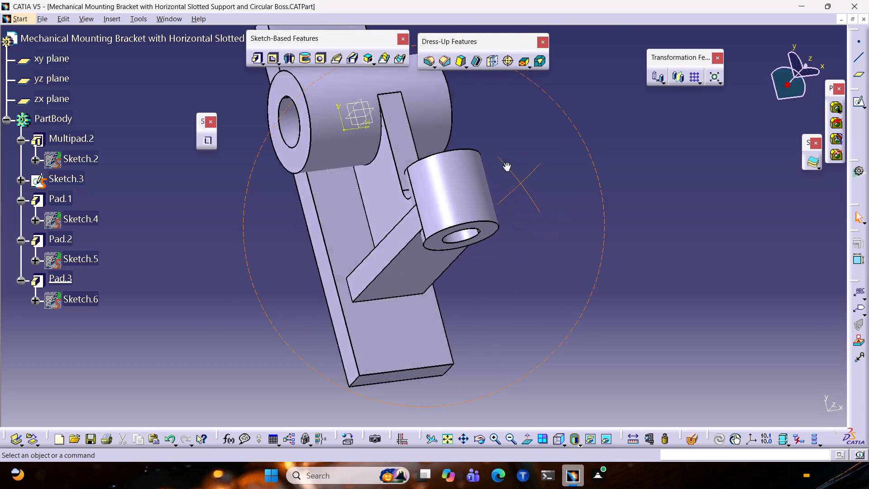
middle_drag(506, 162, 555, 49)
ctrl+middle_drag(556, 256, 530, 308)
ctrl+middle_drag(460, 343, 600, 263)
middle_drag(417, 368, 633, 141)
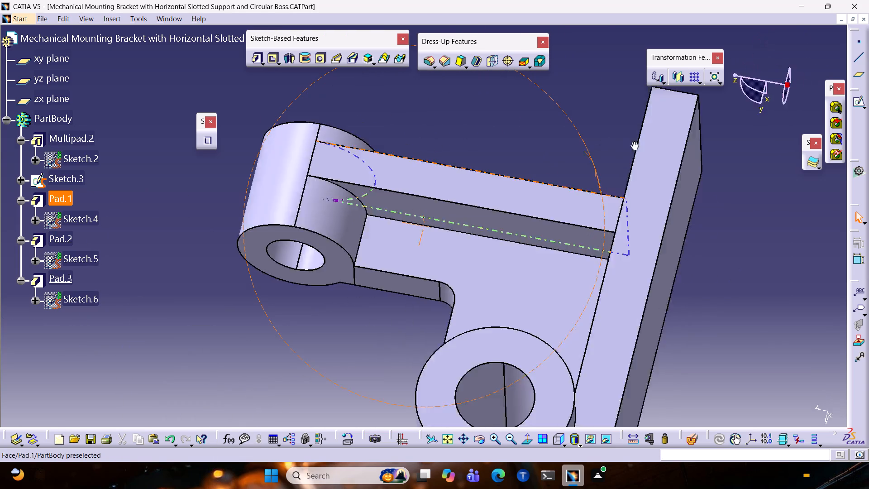
middle_drag(633, 141, 868, 188)
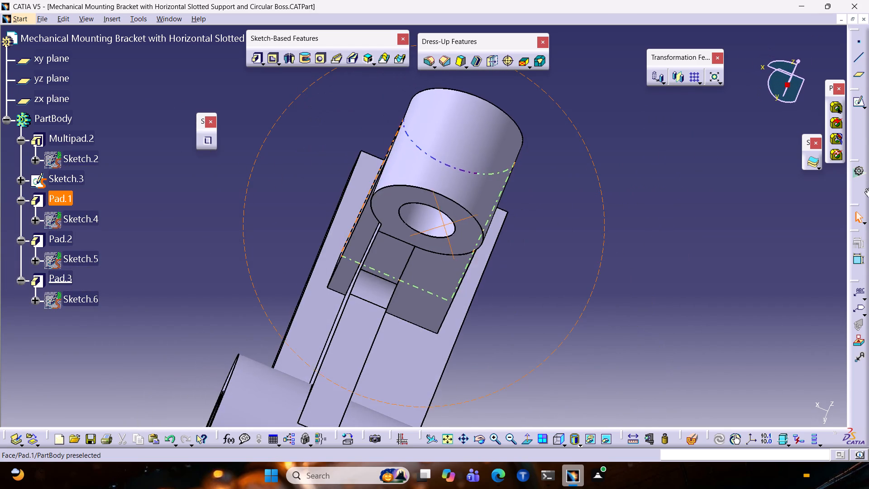
middle_drag(868, 188, 868, 169)
ctrl+middle_drag(624, 205, 569, 277)
ctrl+middle_drag(522, 301, 583, 205)
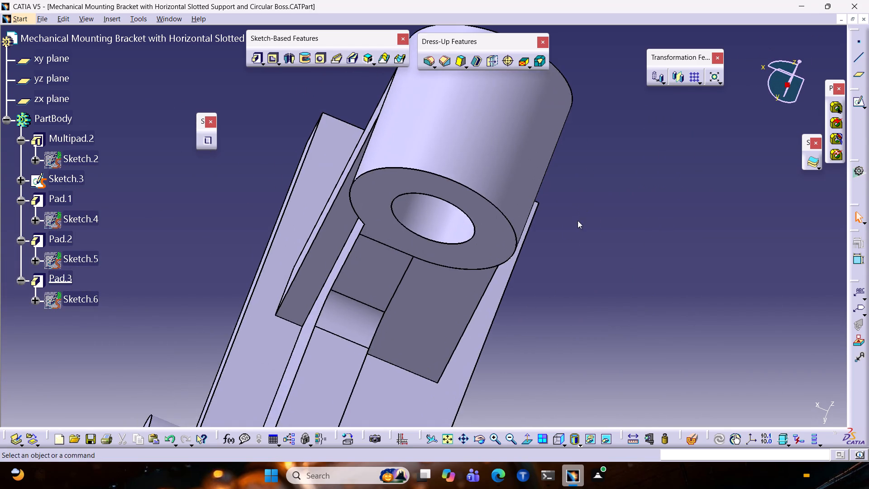
ctrl+middle_drag(573, 234, 535, 286)
scroll(523, 300, down, 1)
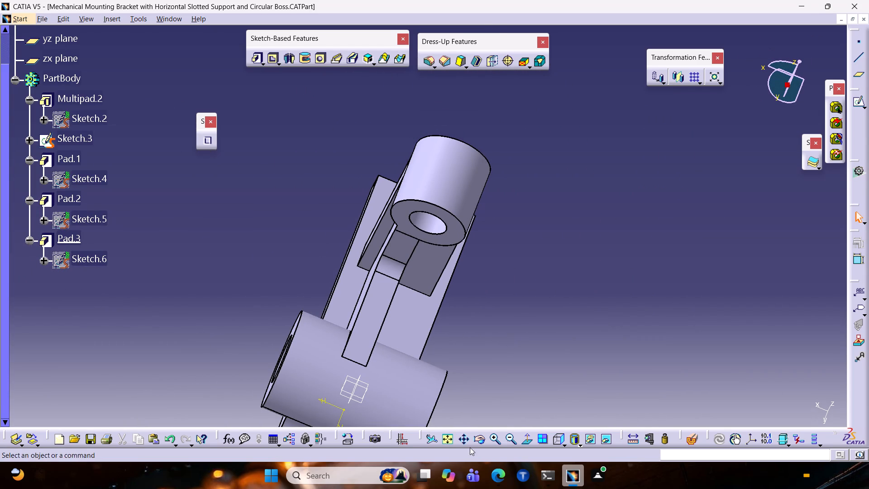
Edit the connection pad: reverse its direction, enable mirrored extent, and set the length to 10/2 (5 mm).
click(524, 435)
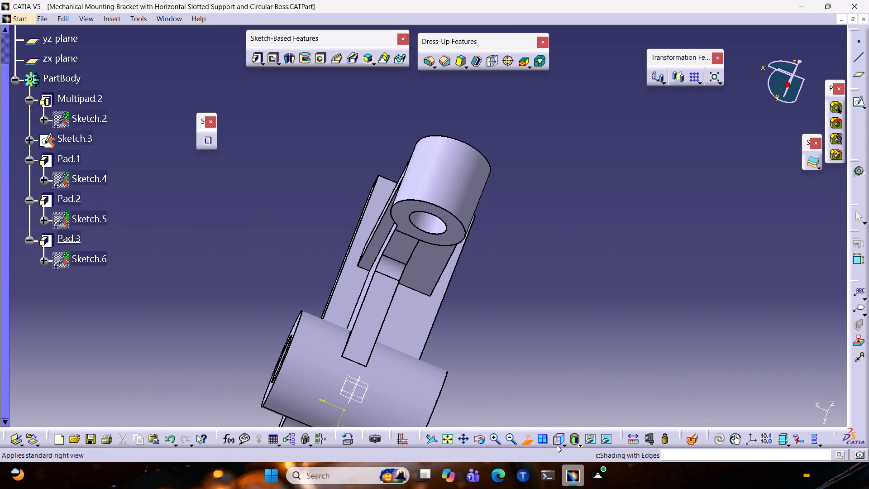
click(554, 445)
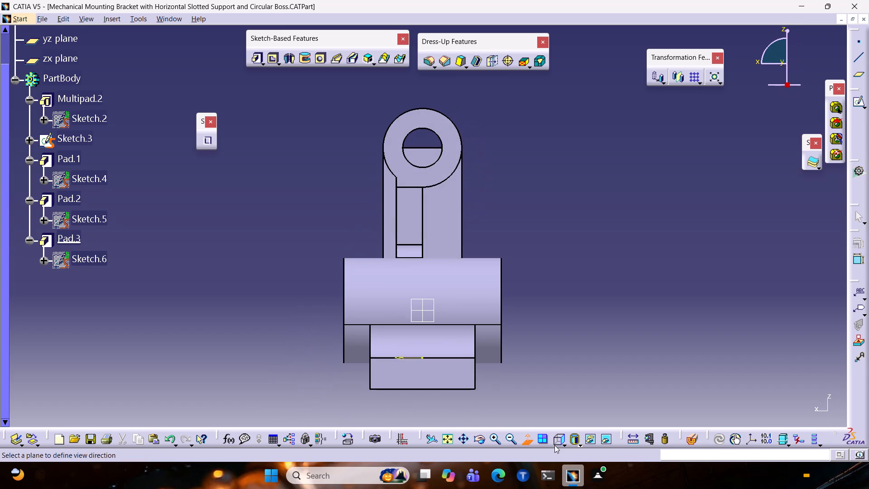
double_click(412, 229)
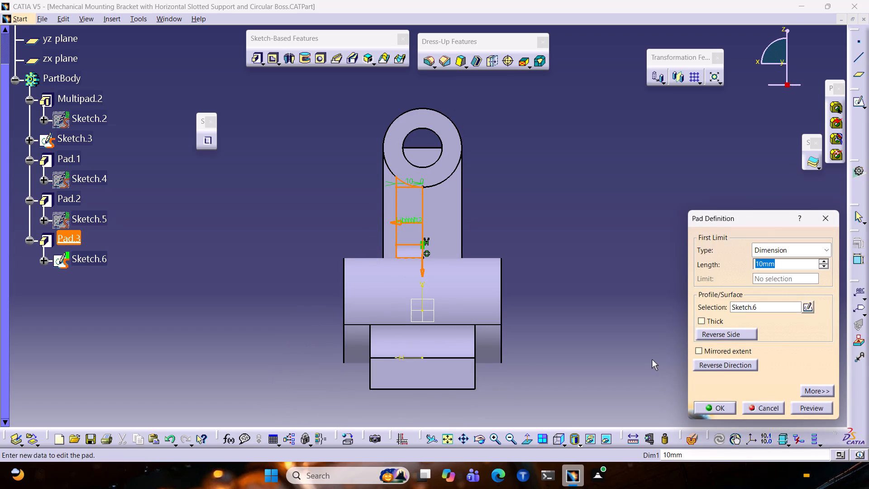
click(742, 369)
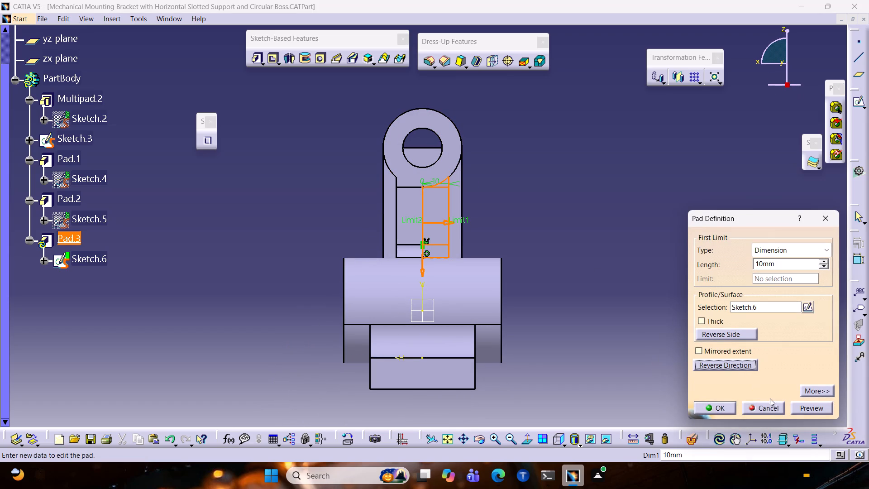
click(798, 410)
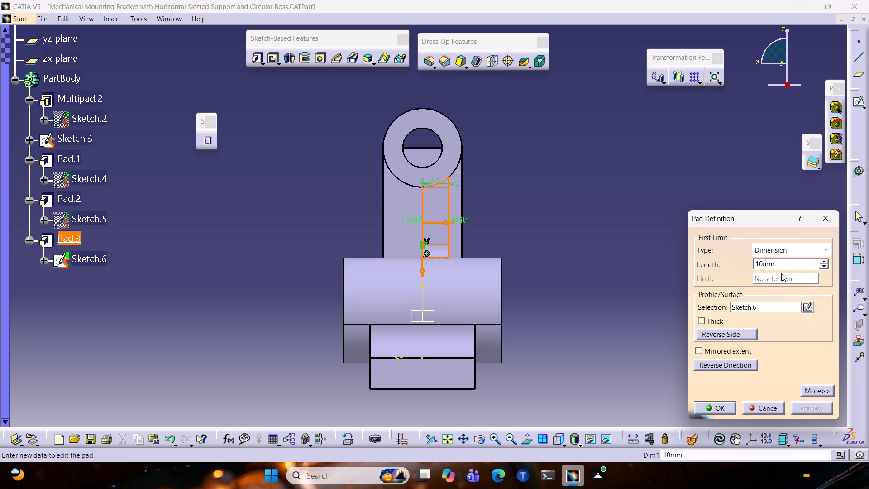
click(736, 349)
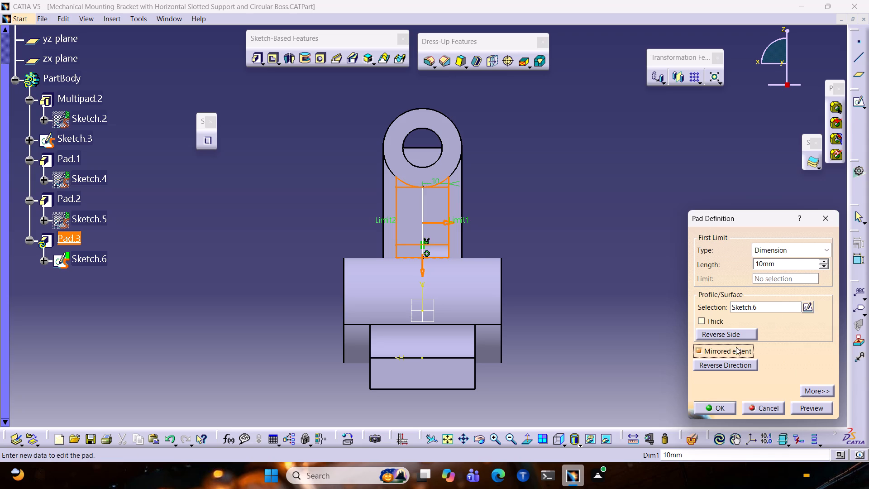
drag(781, 263, 661, 269)
text(10)
text(/2)
click(816, 411)
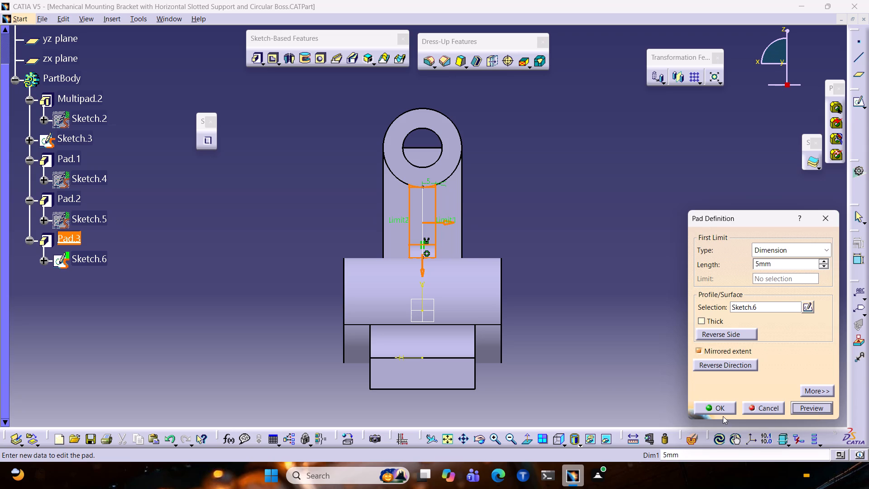
click(723, 411)
click(528, 235)
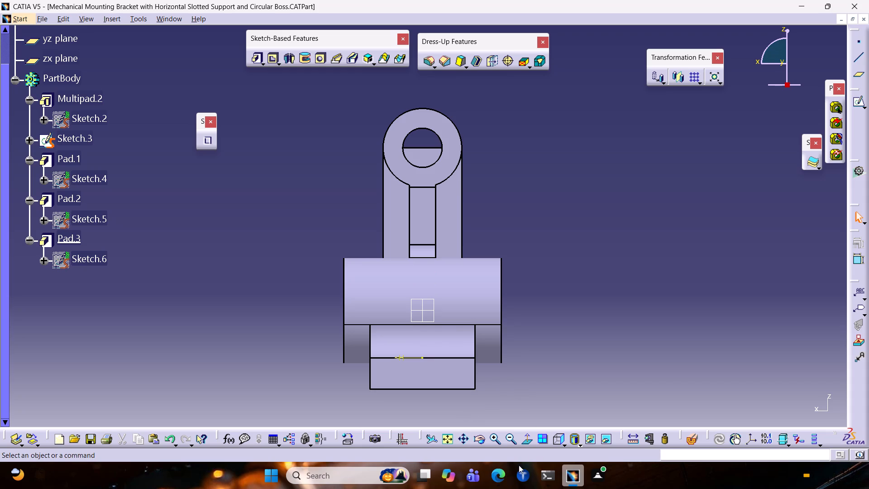
Open a new sketch on the flat face at the back plate's end beyond the boss.
click(563, 443)
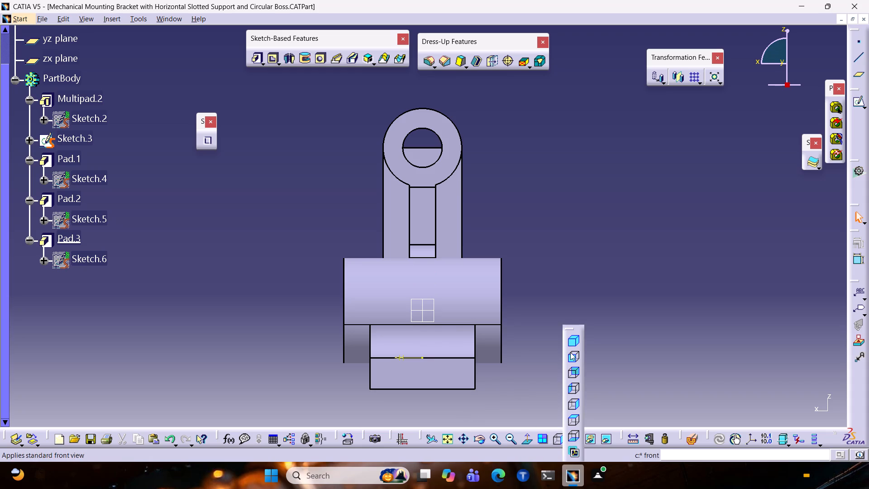
click(570, 417)
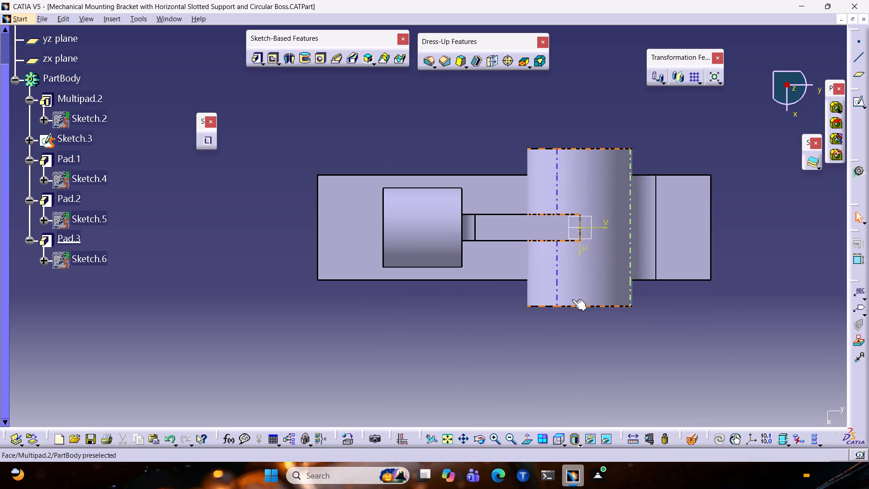
click(670, 229)
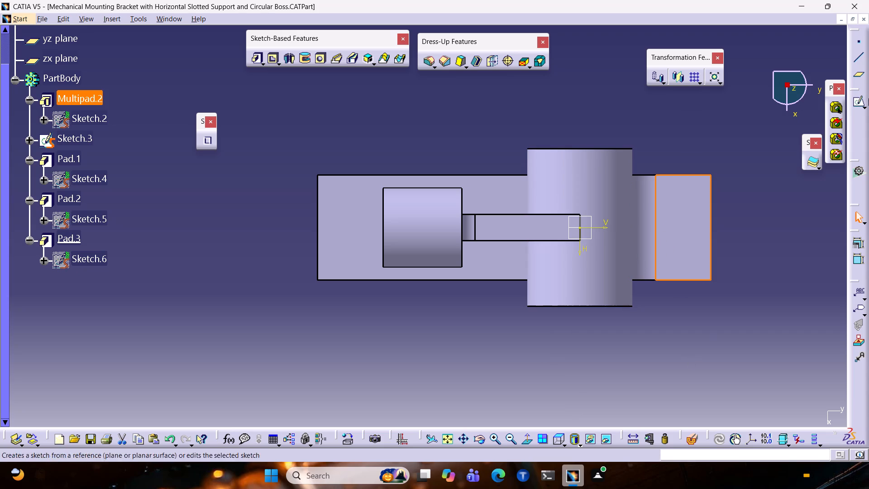
click(859, 99)
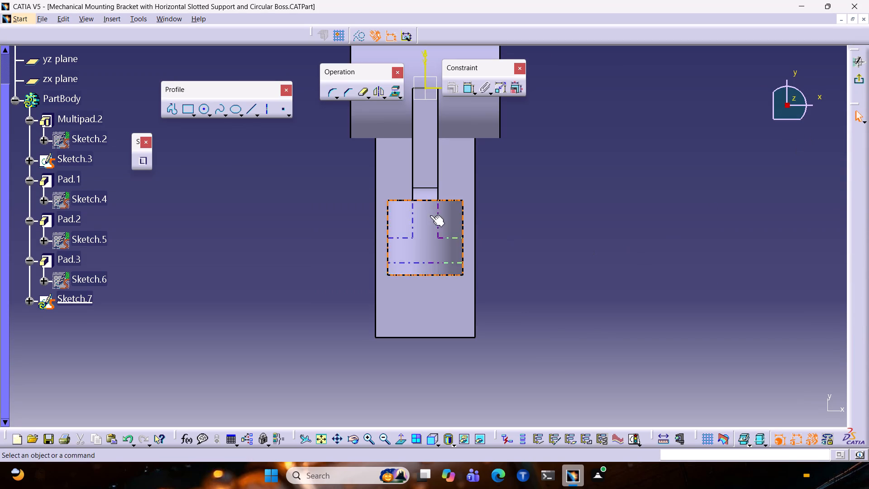
Sketch a horizontal rectangle about 9 mm high near the plate's lower end, below the ring.
ctrl+middle_drag(508, 177, 492, 208)
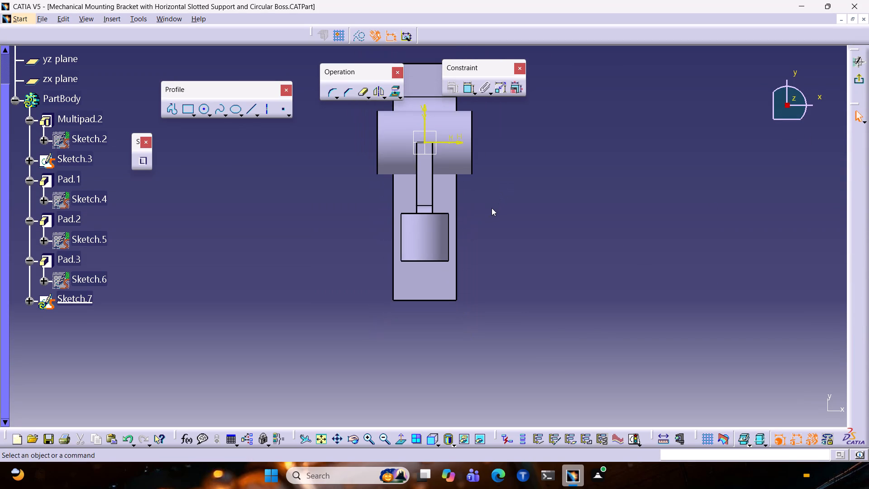
click(187, 111)
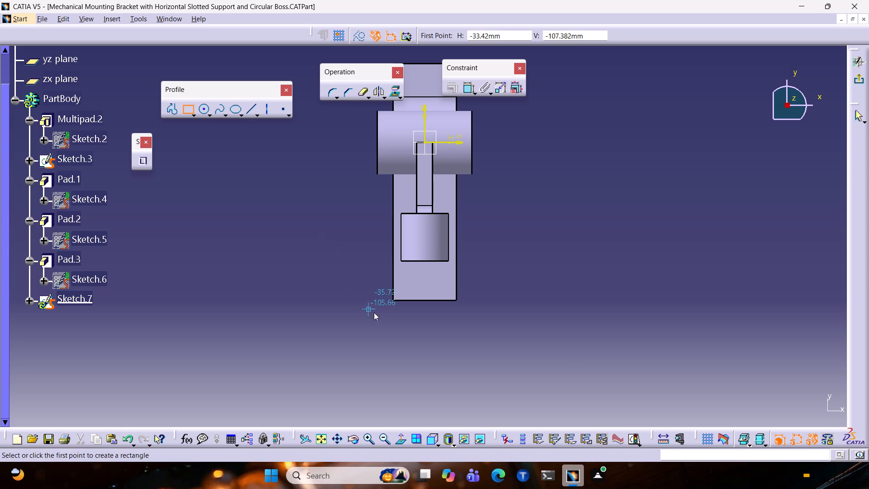
click(409, 275)
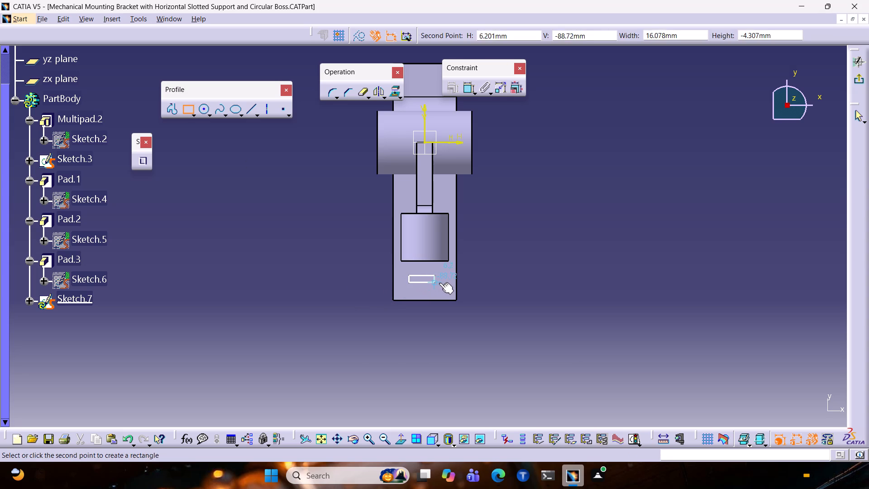
click(444, 290)
ctrl+middle_drag(479, 278, 495, 254)
middle_drag(526, 317, 522, 245)
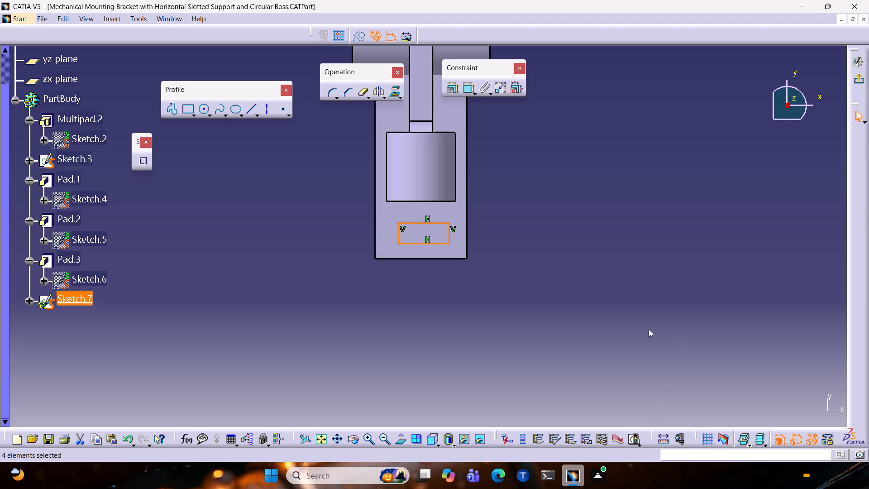
click(473, 309)
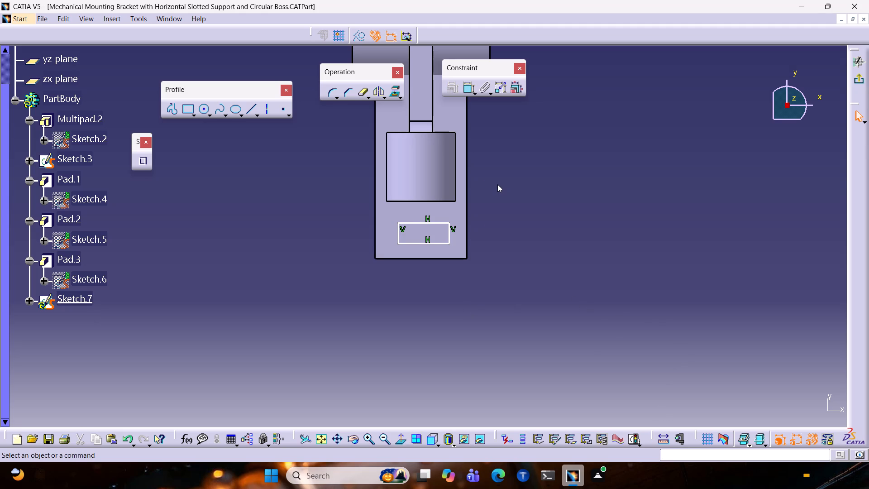
Dimension the rectangle's vertical side and set its height to 10 mm.
click(447, 237)
click(449, 236)
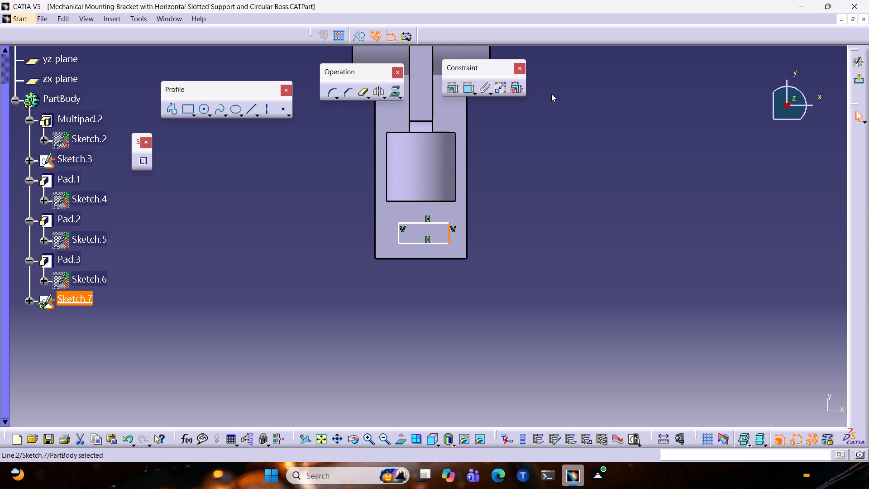
click(466, 85)
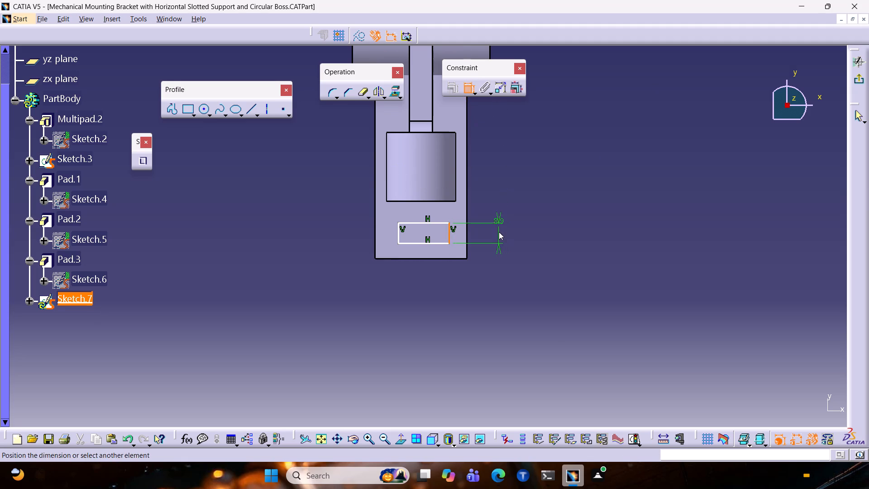
click(499, 240)
double_click(498, 236)
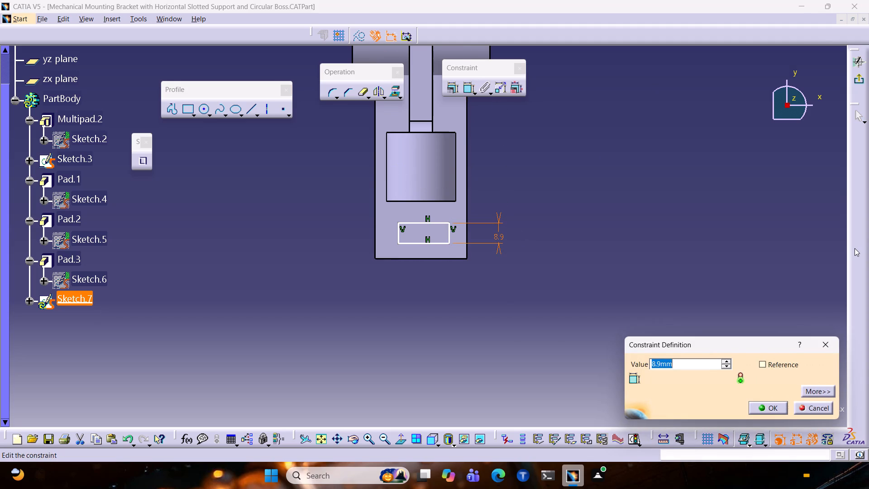
text(10)
key(Return)
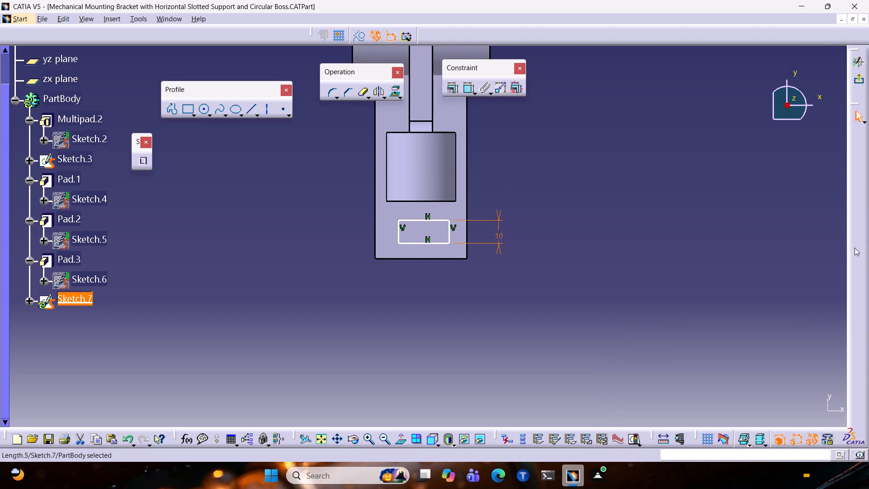
Dimension the distance between the rectangle's lower side and the plate's lower edge, and set it to 10 mm.
click(470, 92)
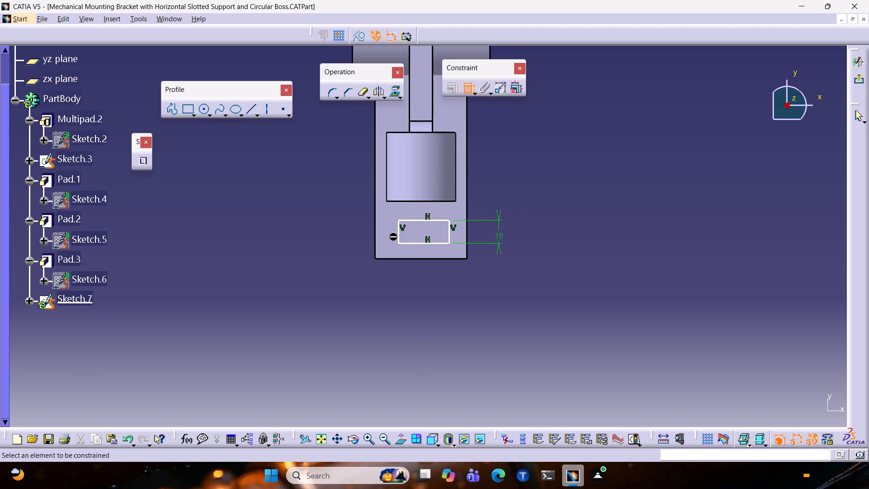
click(412, 259)
click(416, 242)
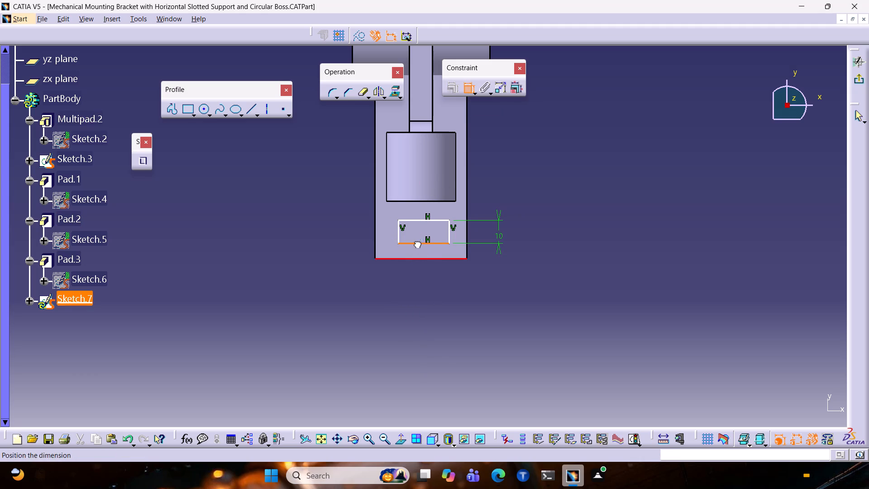
click(336, 238)
triple_click(335, 240)
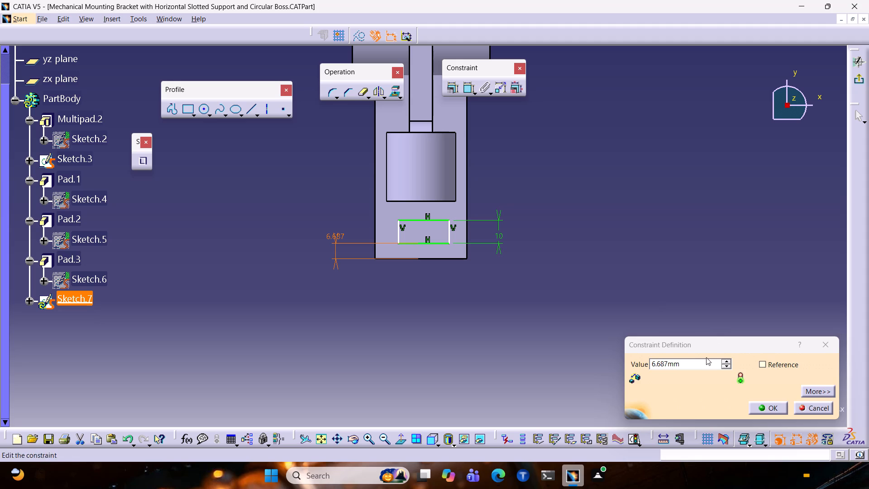
drag(699, 362, 583, 376)
text(10)
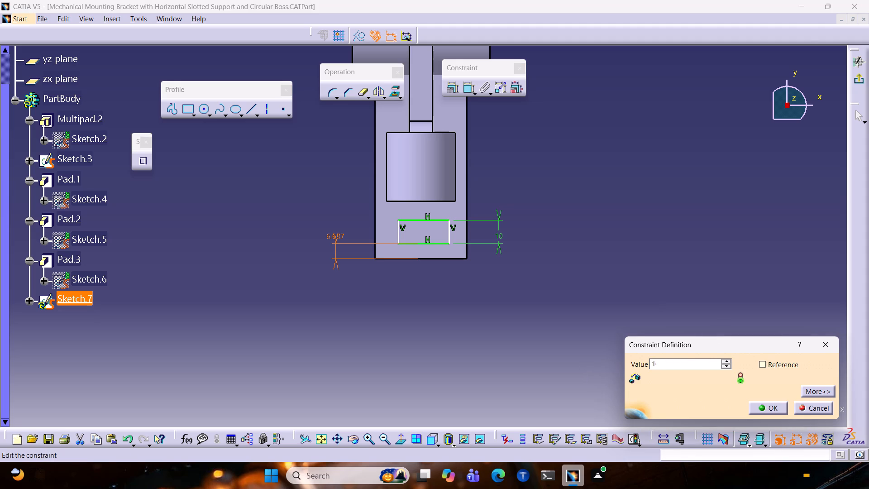
key(Return)
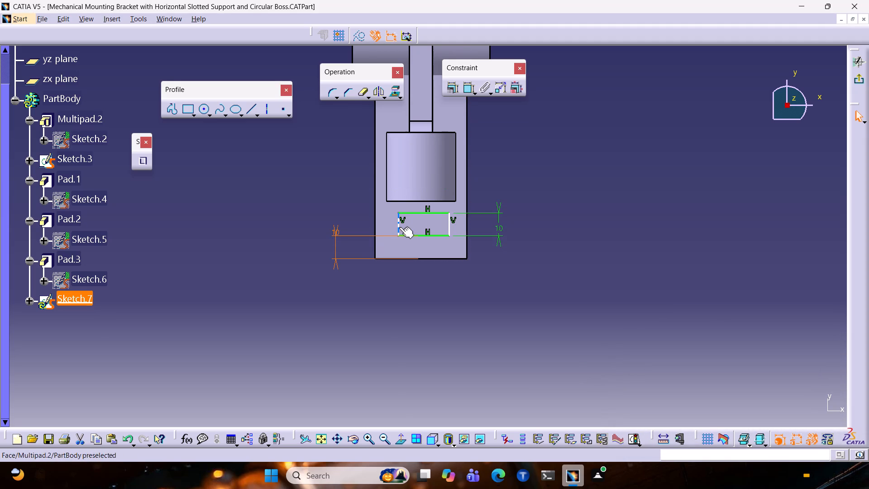
Exit the sketch and cut the rectangle through the back plate as a Pocket with limit type Up to last.
ctrl+middle_drag(523, 282, 421, 272)
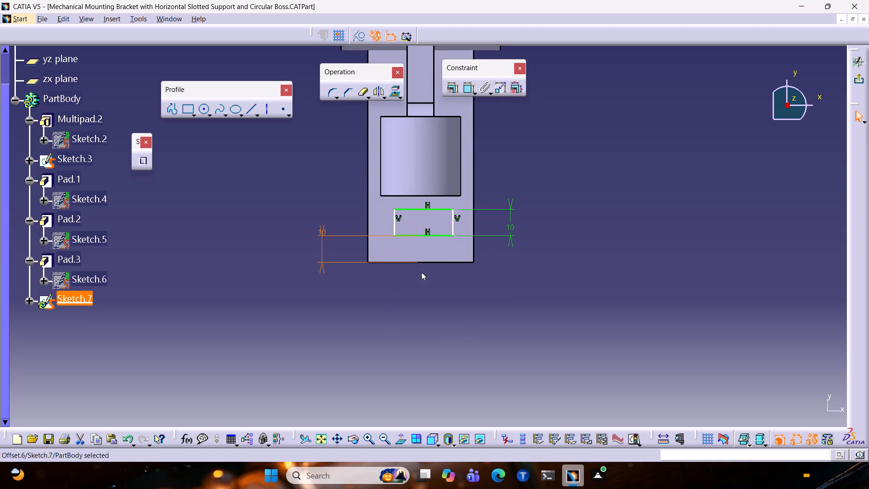
middle_drag(539, 101, 502, 221)
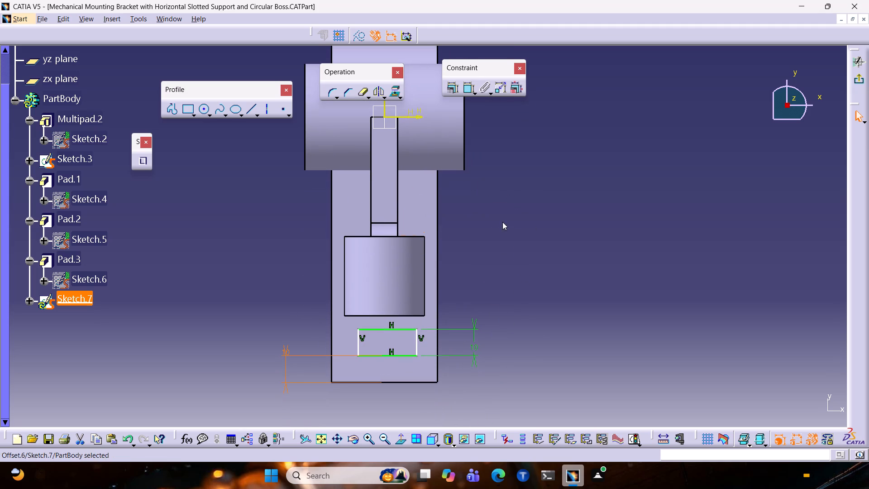
click(860, 78)
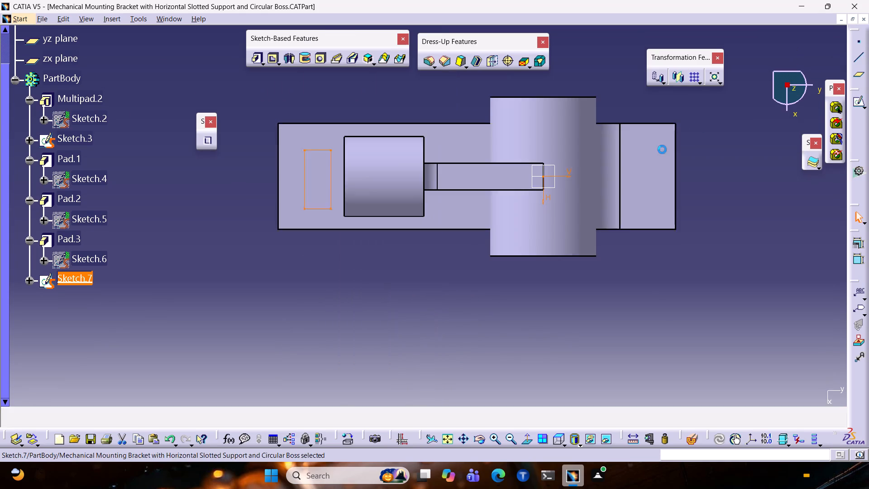
click(272, 59)
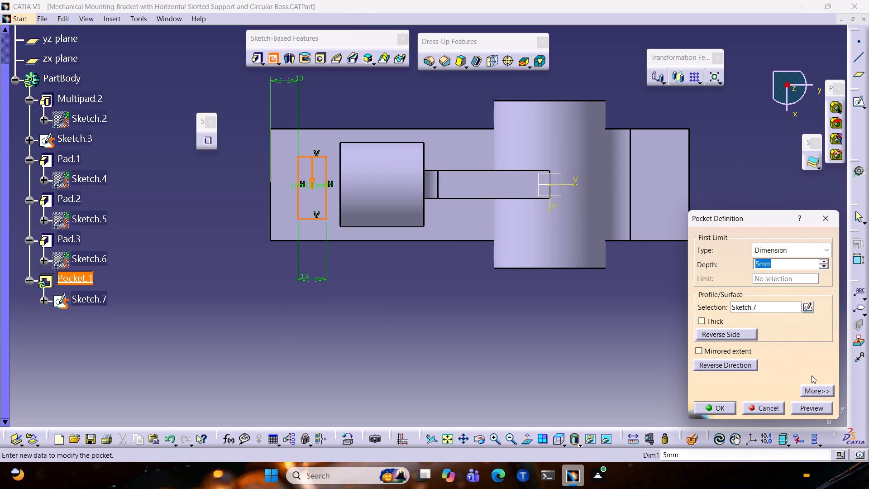
click(758, 251)
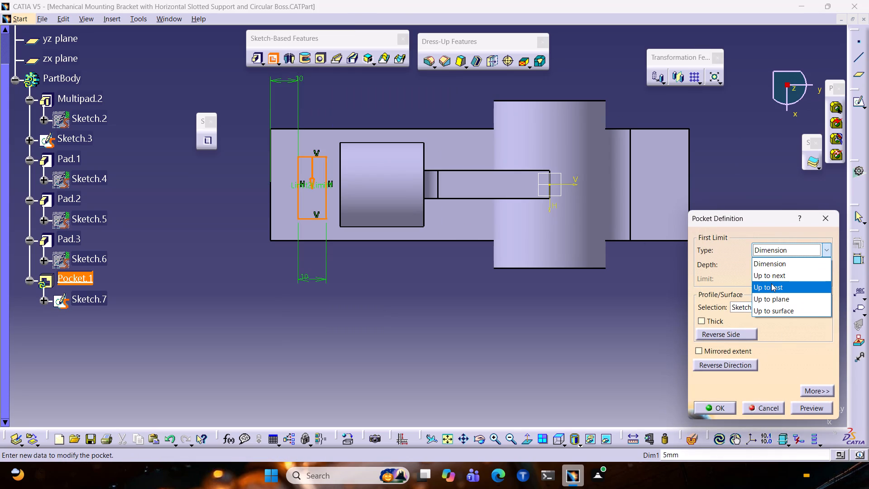
click(774, 283)
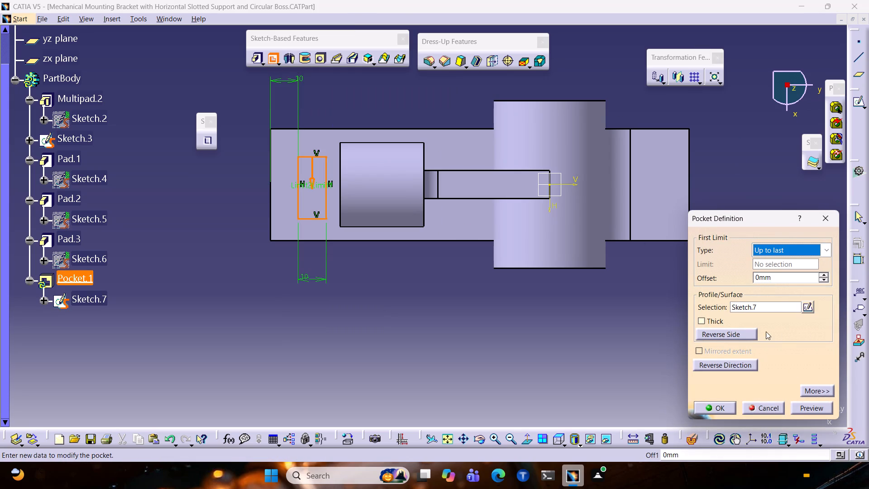
click(811, 403)
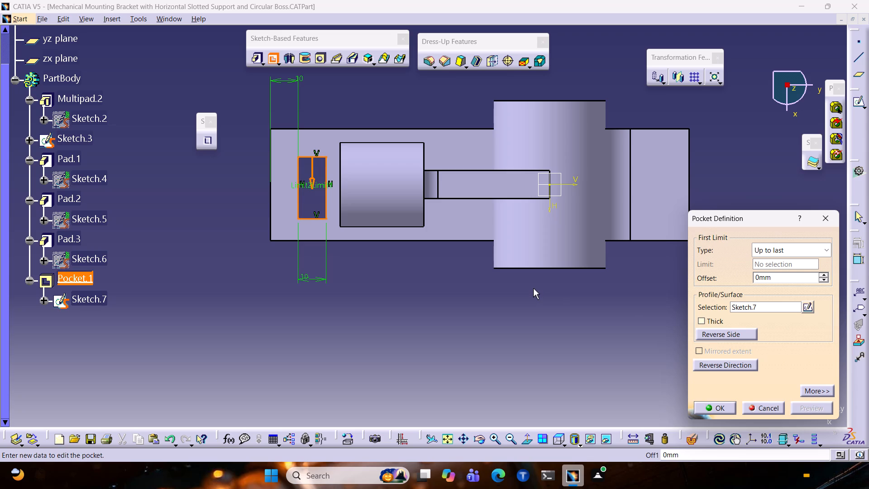
click(702, 410)
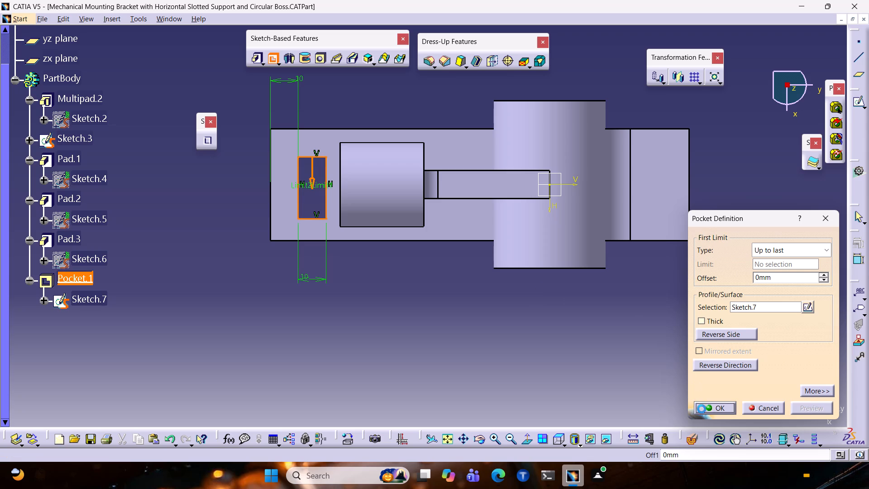
click(401, 312)
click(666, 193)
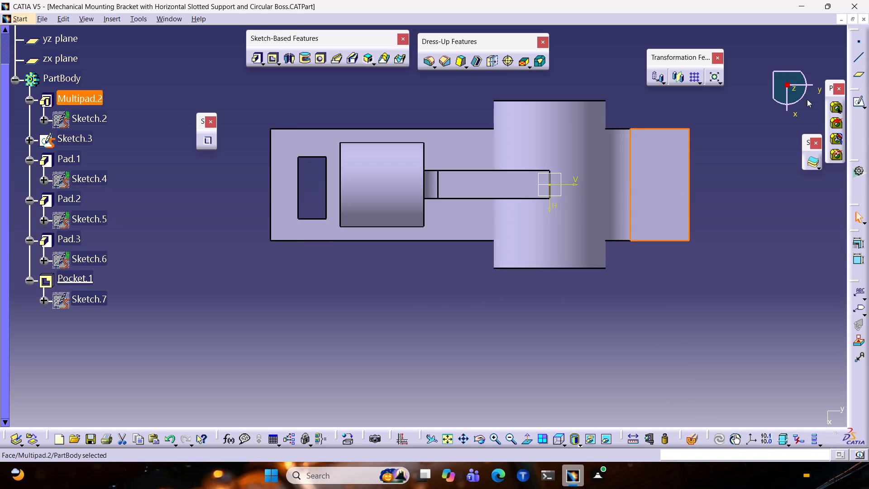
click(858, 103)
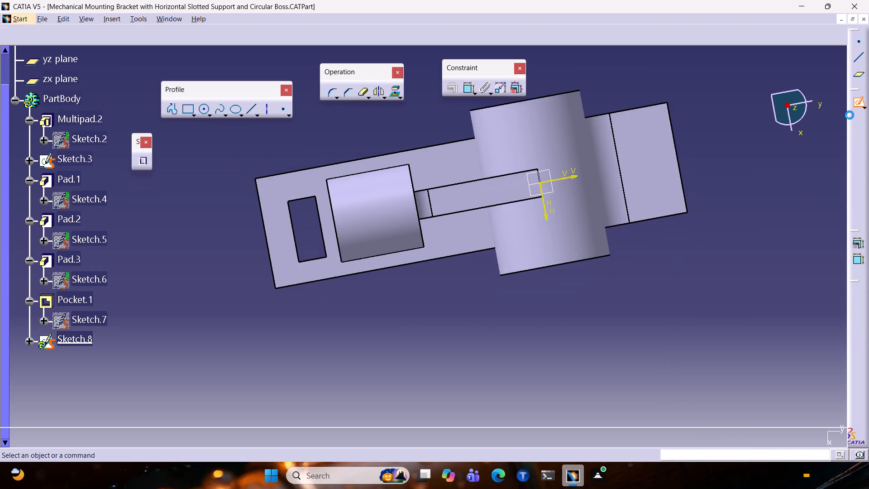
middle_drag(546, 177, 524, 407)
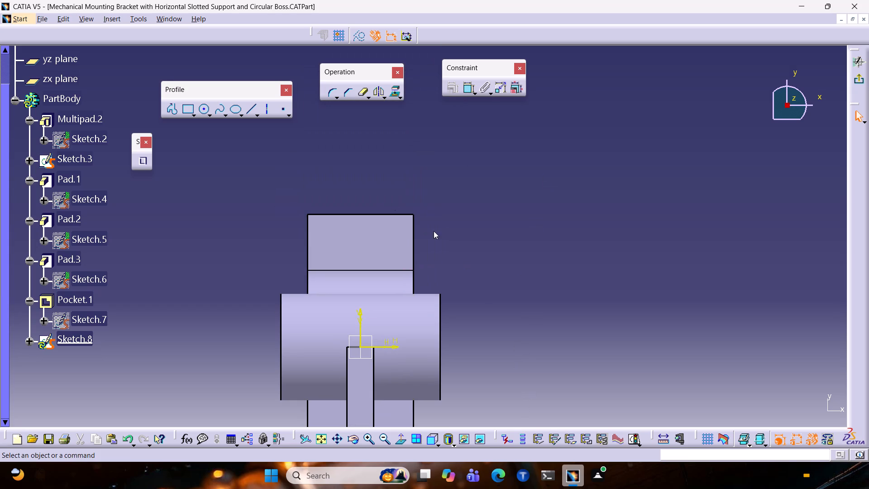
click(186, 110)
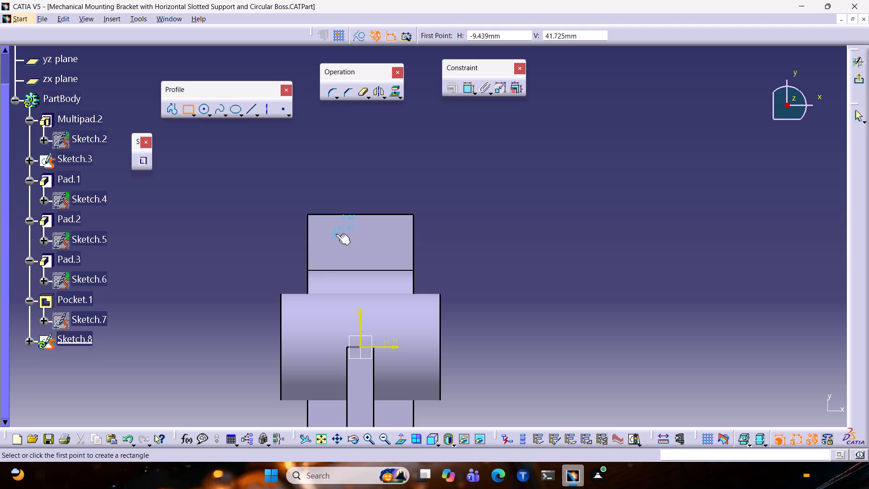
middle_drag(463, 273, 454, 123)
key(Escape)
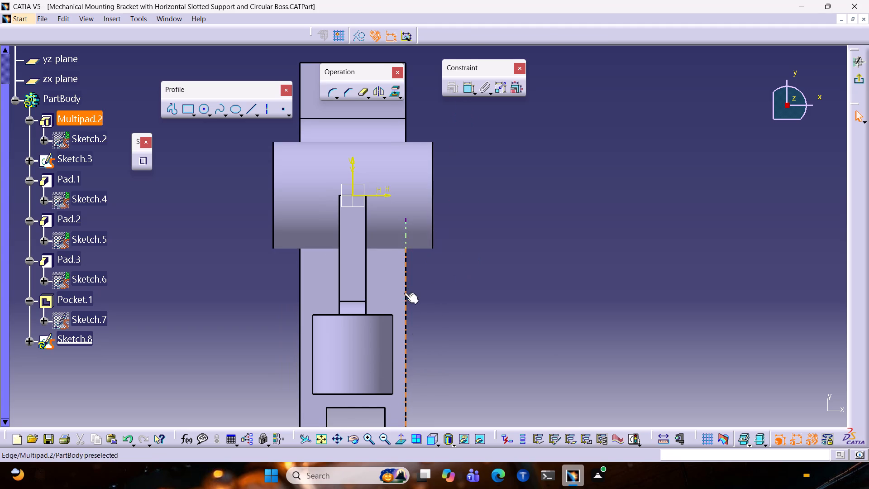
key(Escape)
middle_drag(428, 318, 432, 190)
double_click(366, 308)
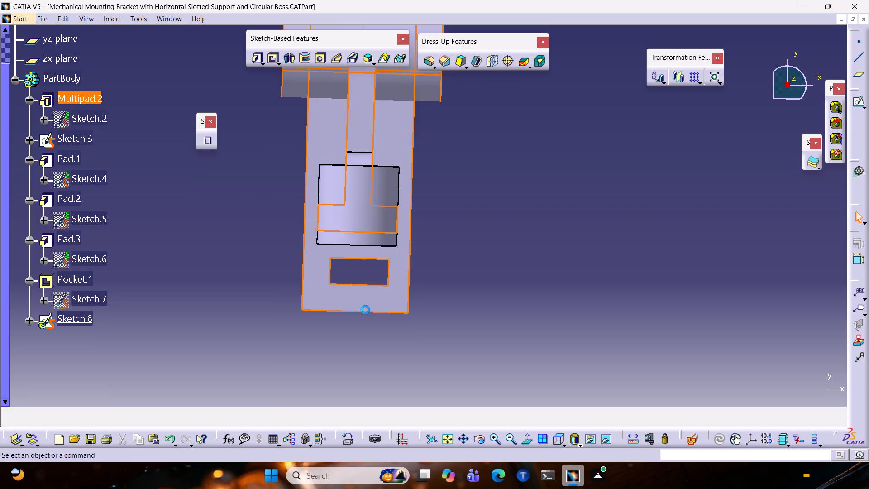
Reopen the rectangular pocket's profile sketch, Sketch.7, for editing.
click(301, 211)
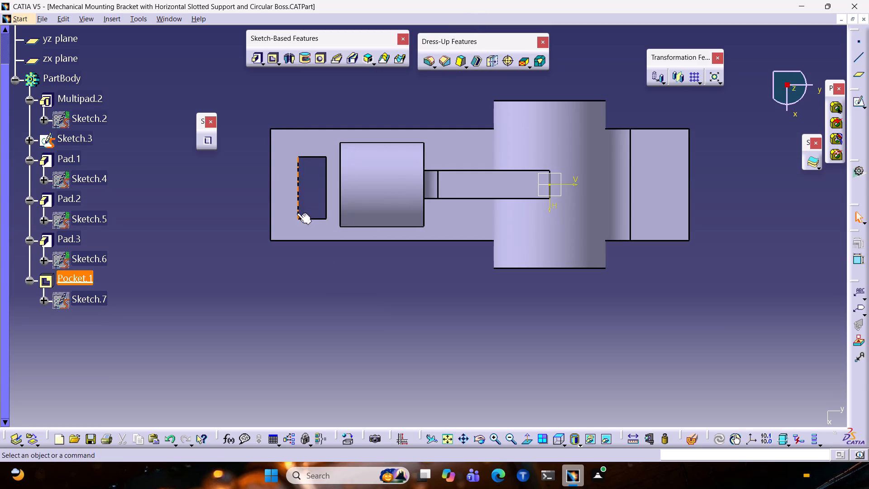
double_click(297, 213)
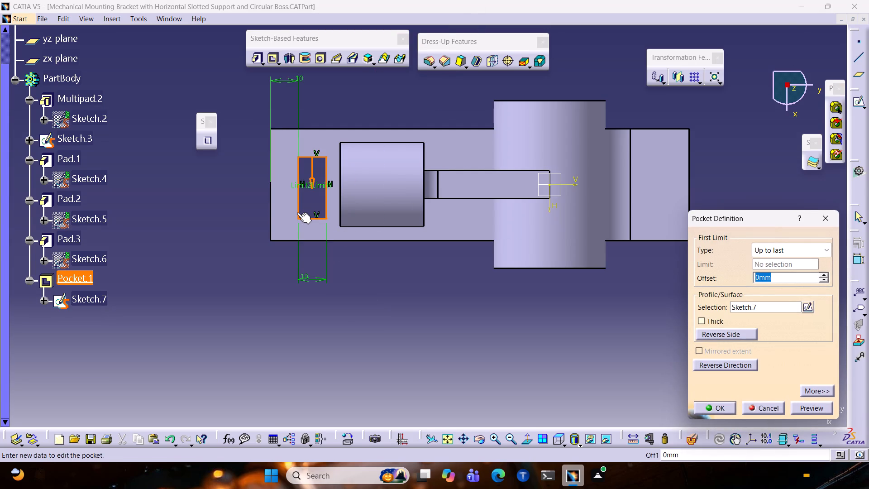
double_click(96, 298)
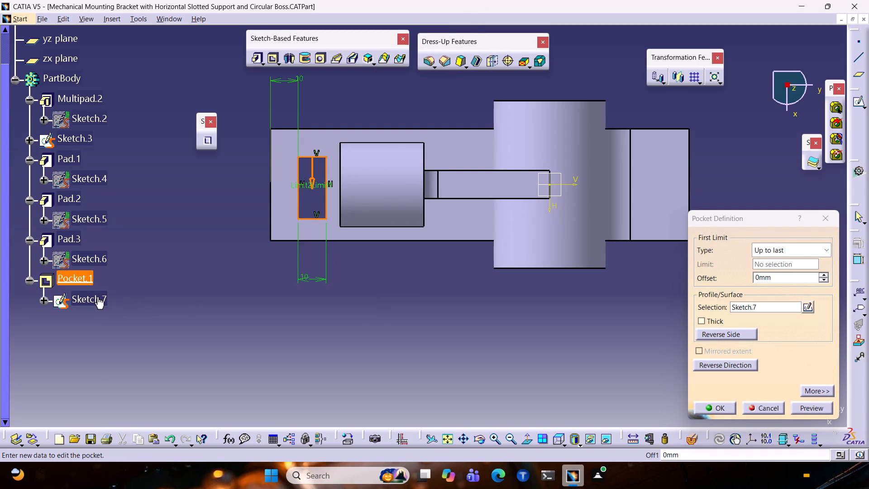
double_click(95, 297)
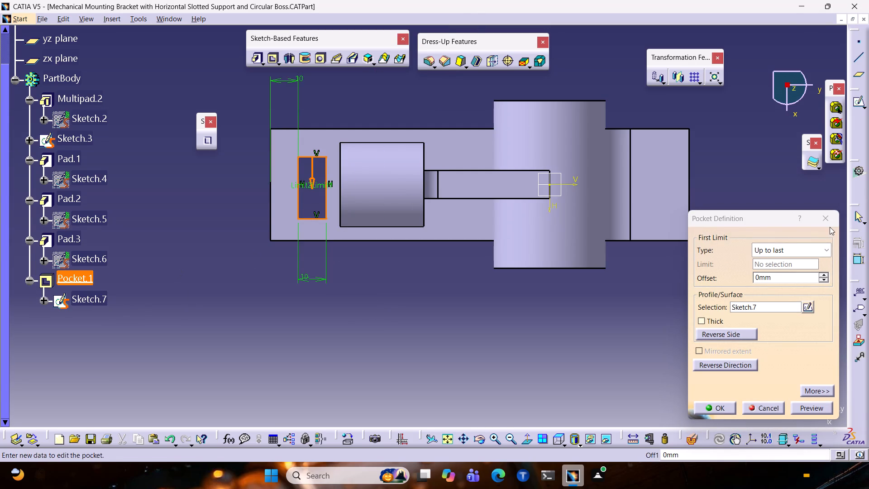
click(830, 225)
double_click(89, 297)
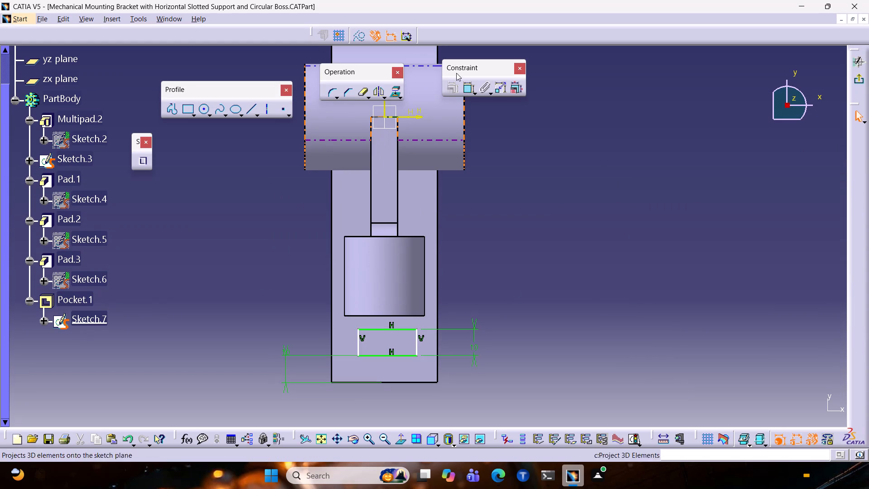
Dimension the rectangle's horizontal lower side and set its width to 20 mm.
click(470, 85)
click(383, 354)
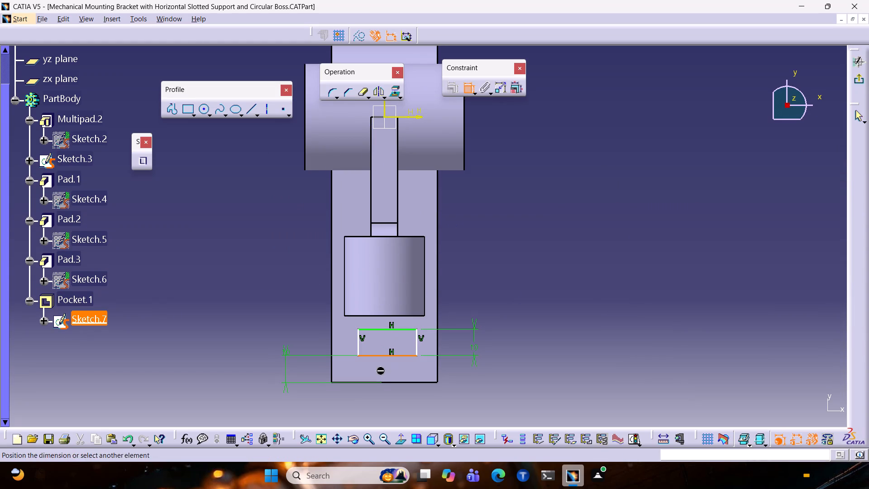
click(386, 404)
double_click(387, 401)
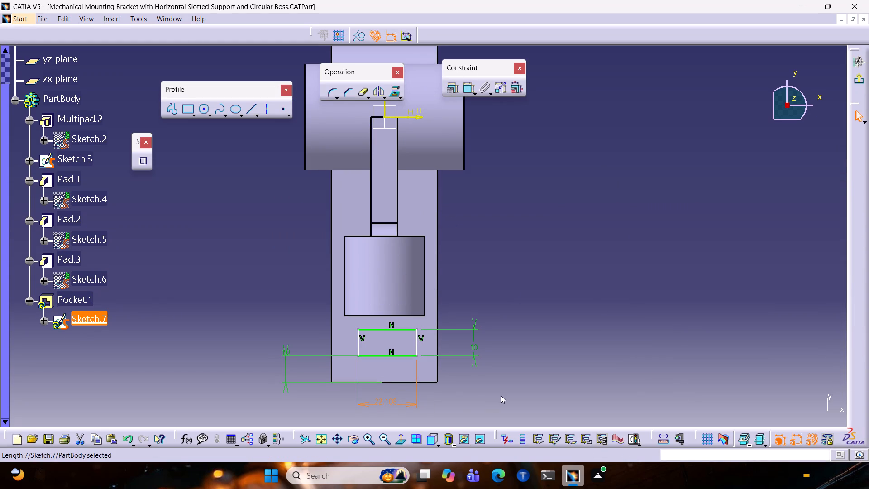
double_click(382, 400)
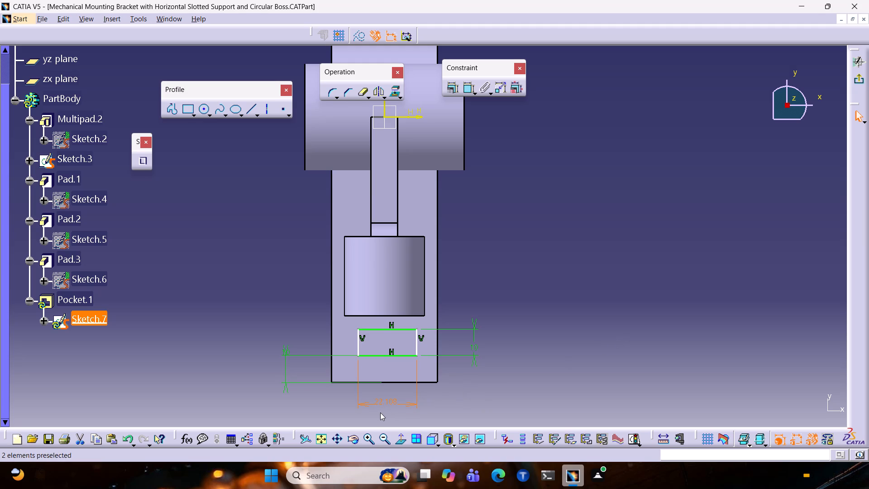
double_click(381, 405)
double_click(389, 400)
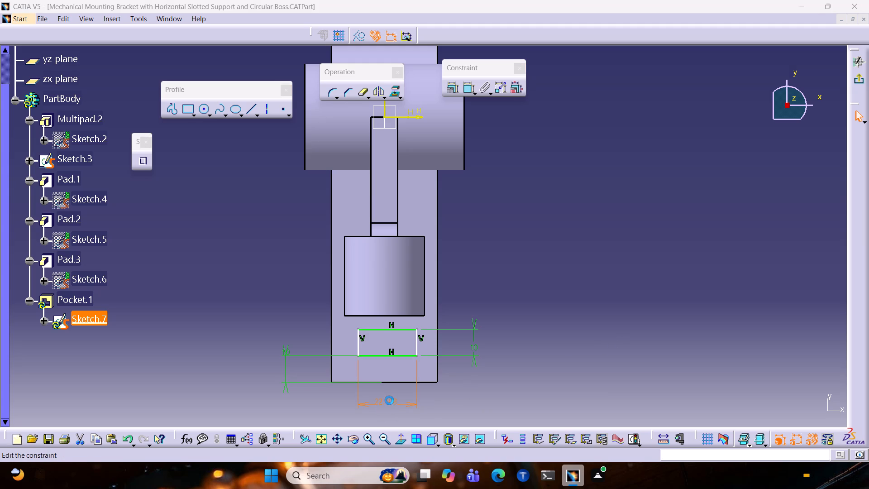
key(2)
key(0)
key(Return)
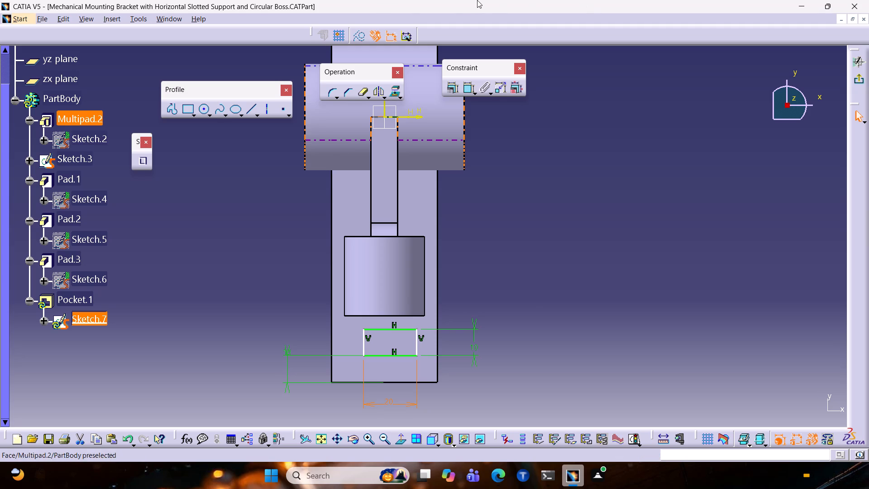
Dimension the distance between the plate's left edge and the rectangle's left side, and set it to 10 mm.
click(466, 87)
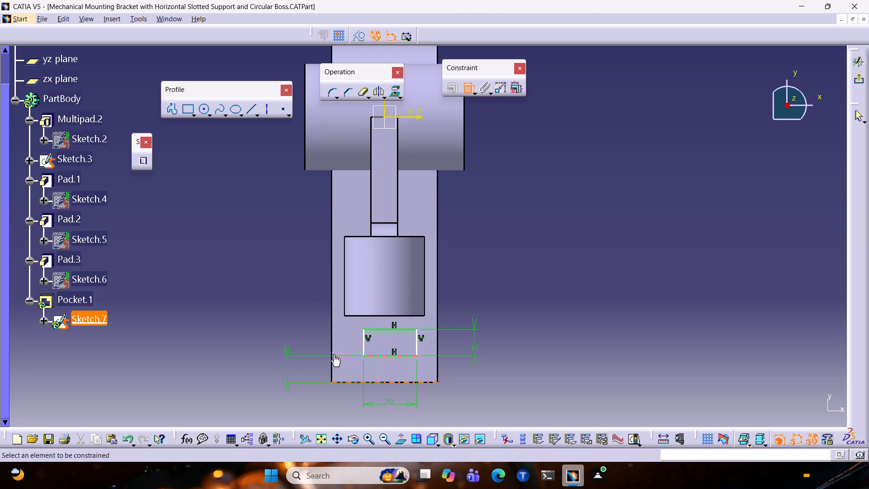
click(331, 347)
click(364, 341)
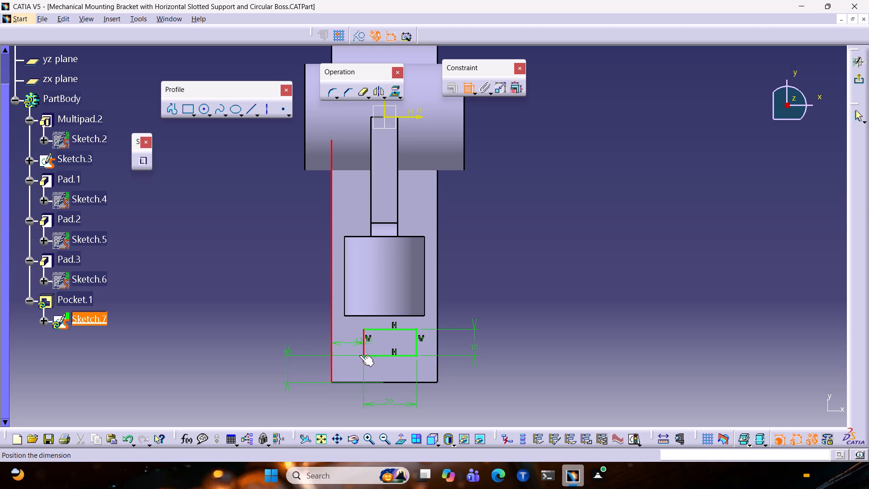
click(347, 413)
double_click(344, 412)
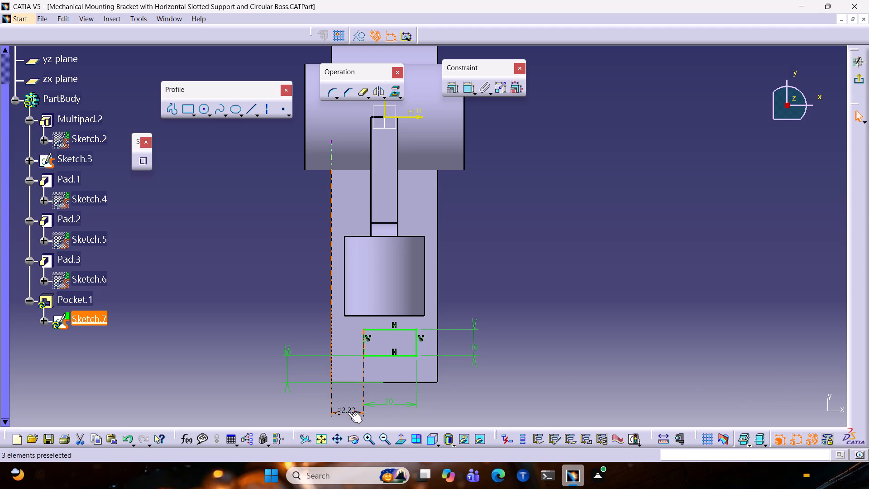
double_click(348, 412)
text(10)
key(Return)
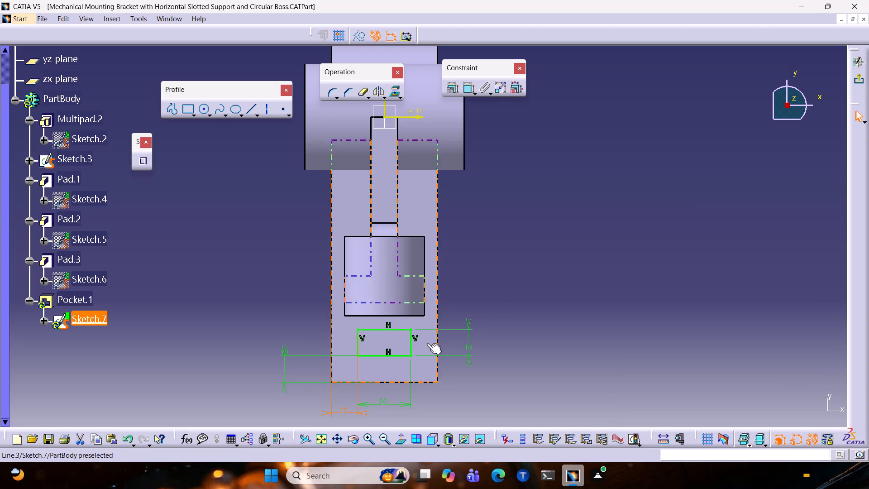
click(510, 301)
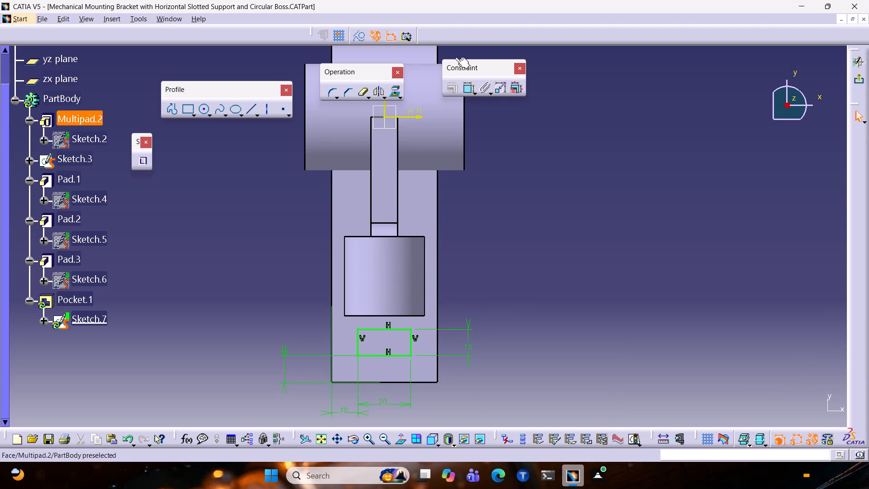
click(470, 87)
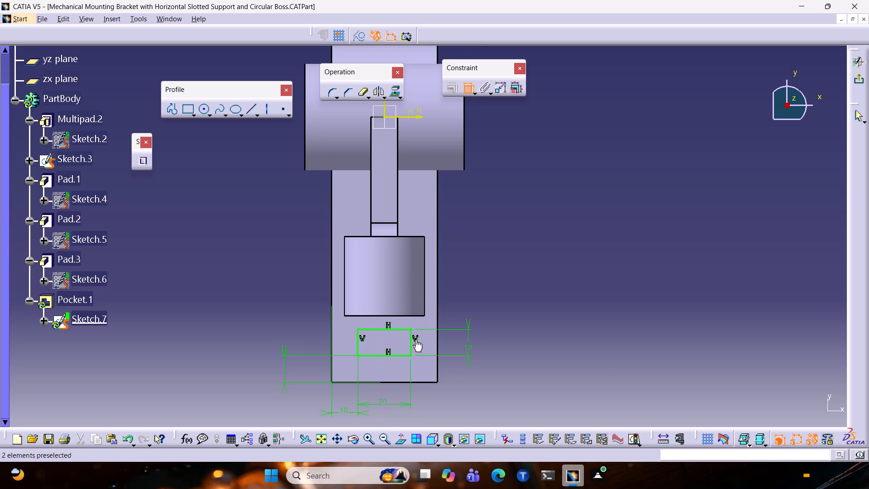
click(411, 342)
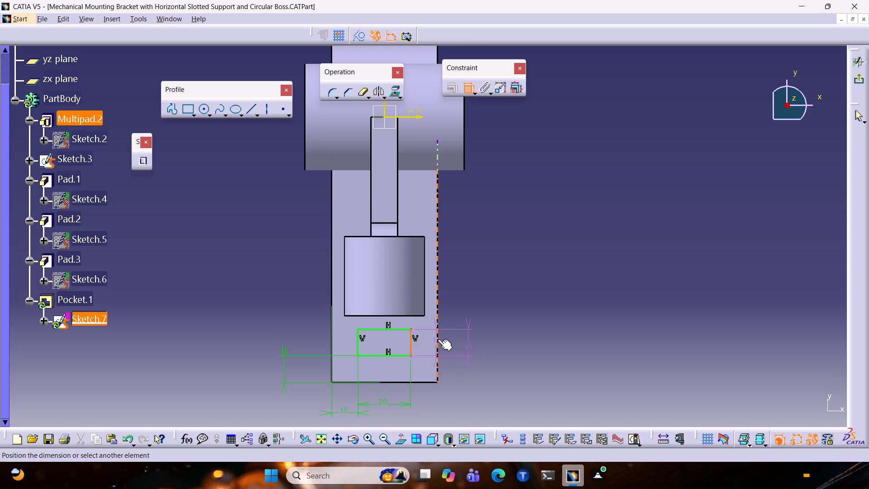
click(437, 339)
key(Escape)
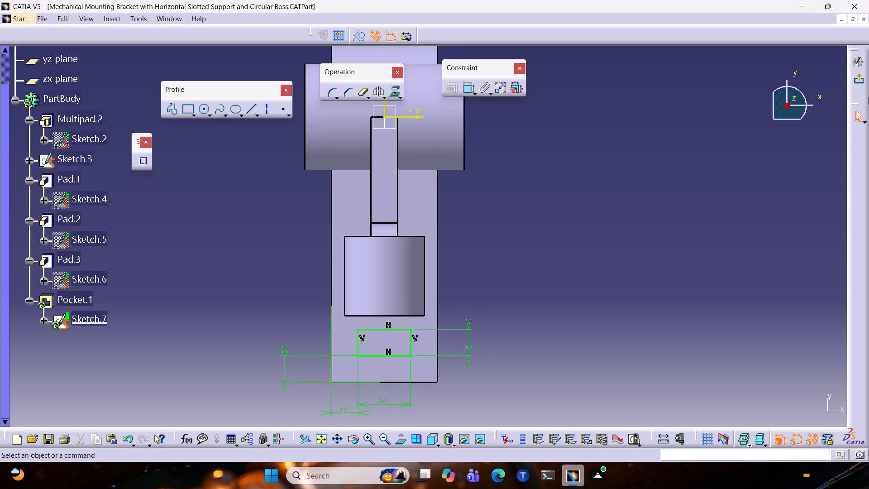
Exit the pocket sketch and open a new sketch on the back plate's flat face at the end opposite the pocket.
click(858, 78)
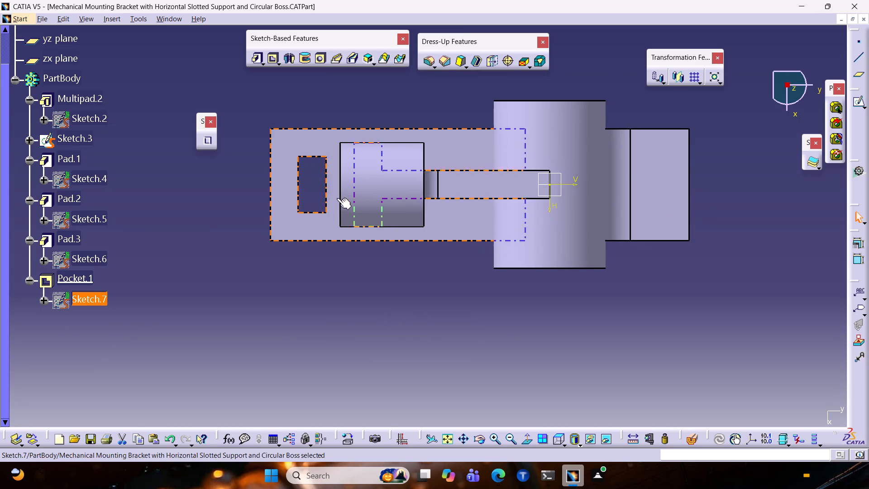
click(647, 183)
click(864, 105)
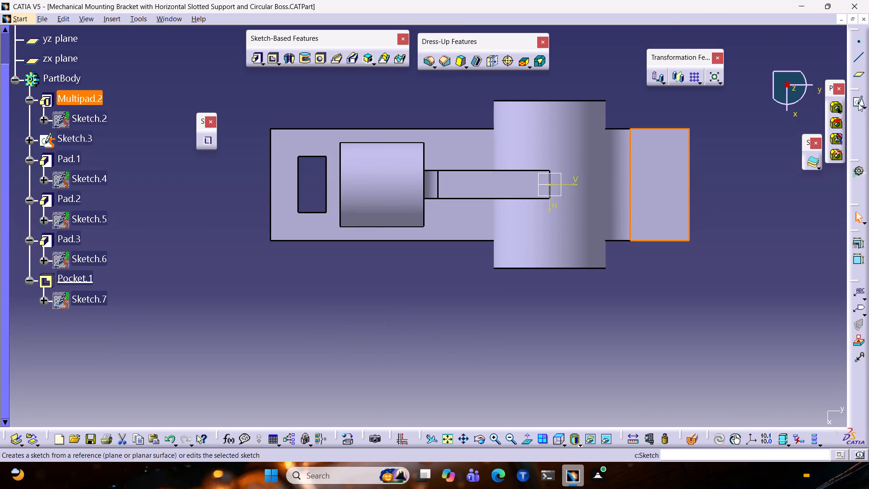
click(858, 103)
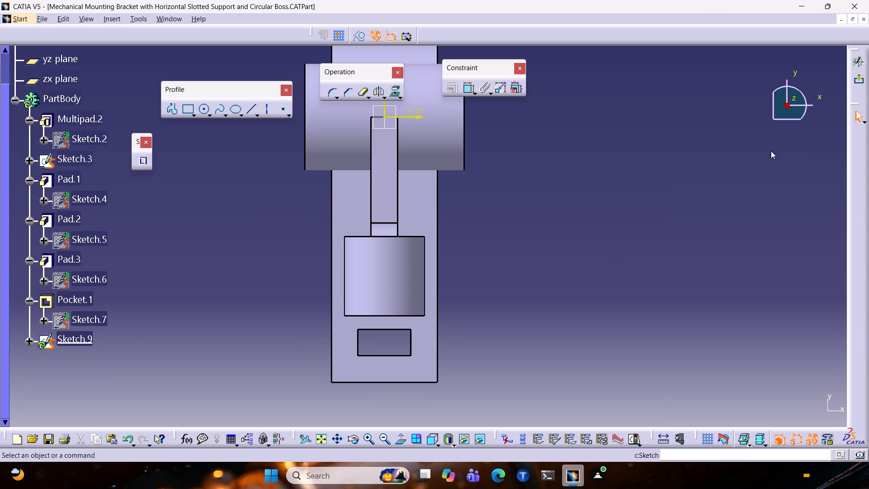
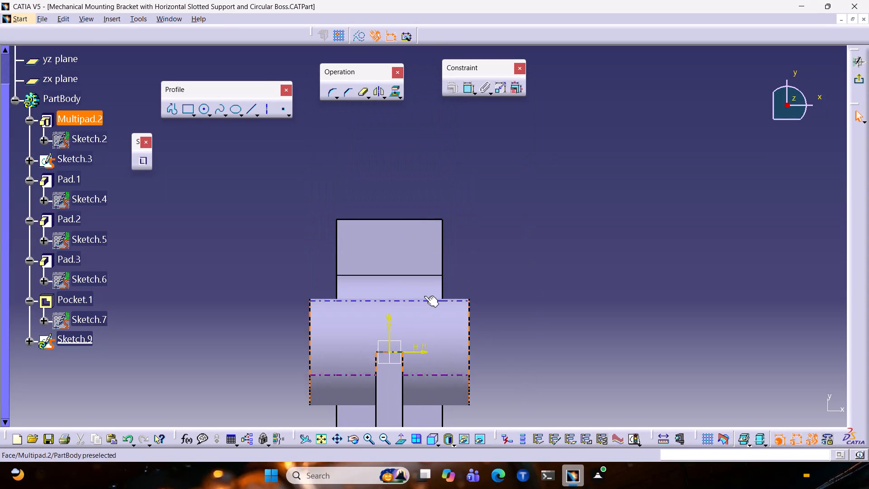
Draw a rectangle about 21 mm wide on the back plate's end face, between its top edge and the step line.
click(187, 106)
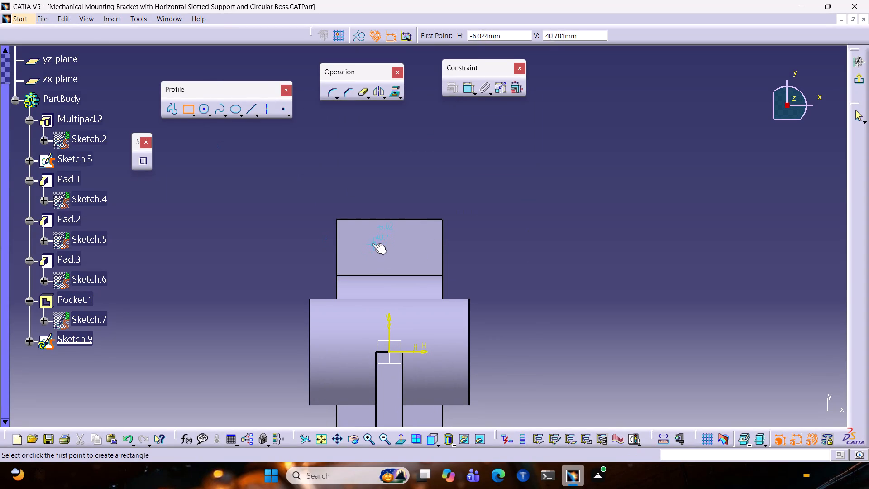
click(365, 240)
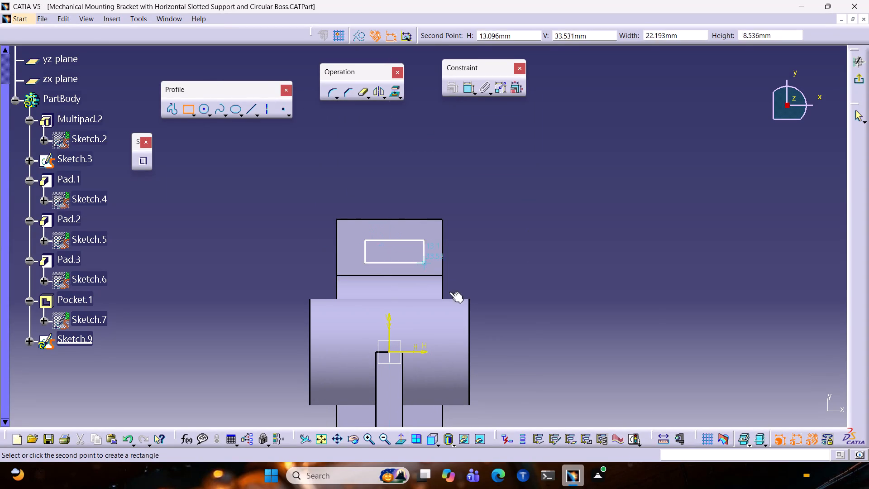
click(420, 259)
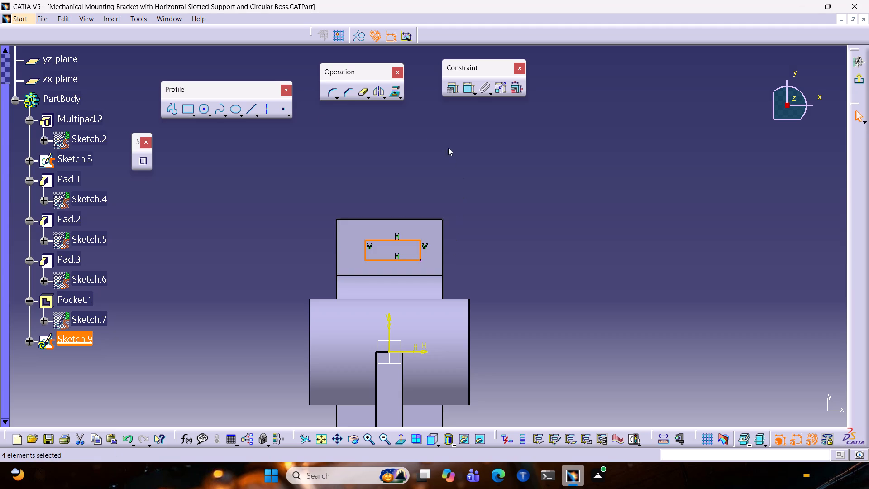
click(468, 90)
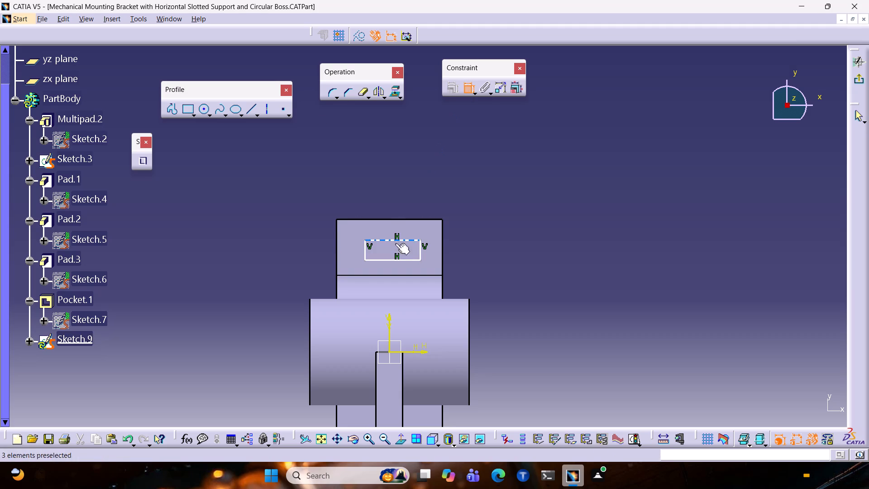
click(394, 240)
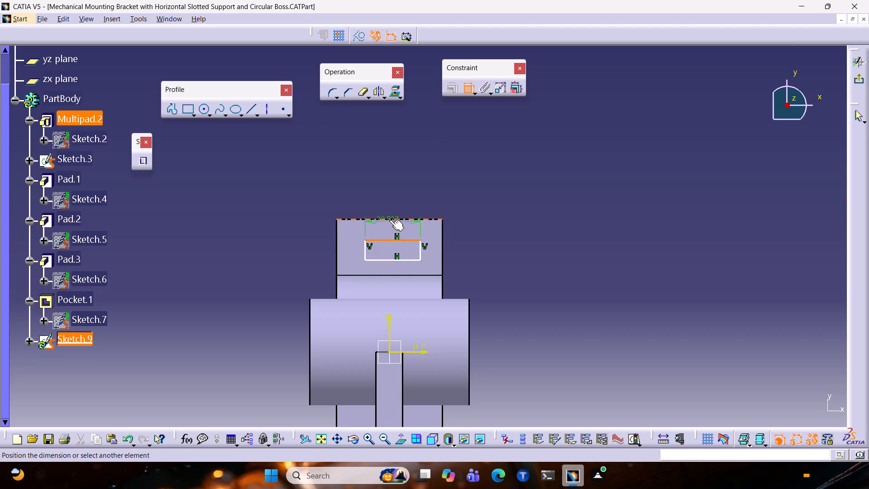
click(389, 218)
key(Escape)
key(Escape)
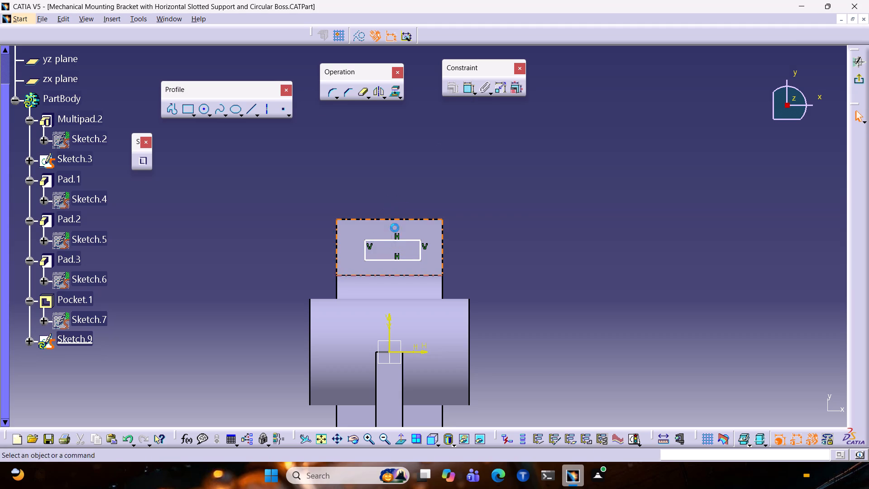
Dimension the rectangle's upper side and set its width to 20 mm.
click(468, 89)
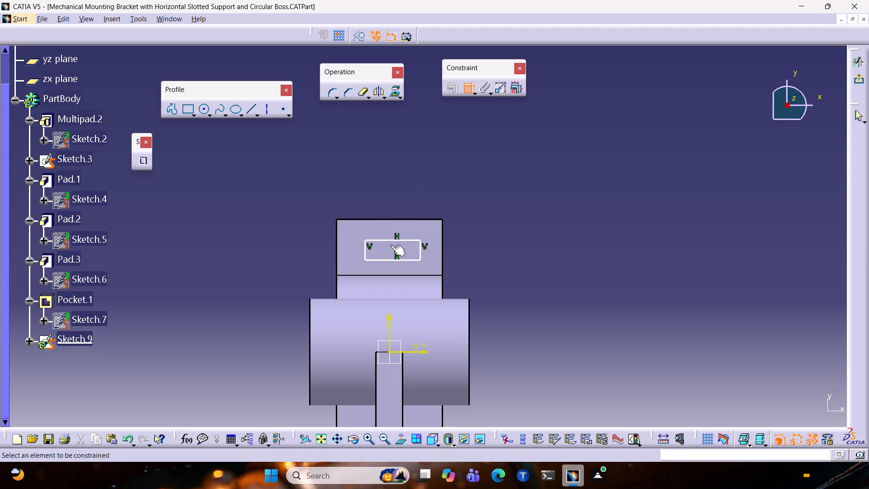
click(387, 240)
click(387, 197)
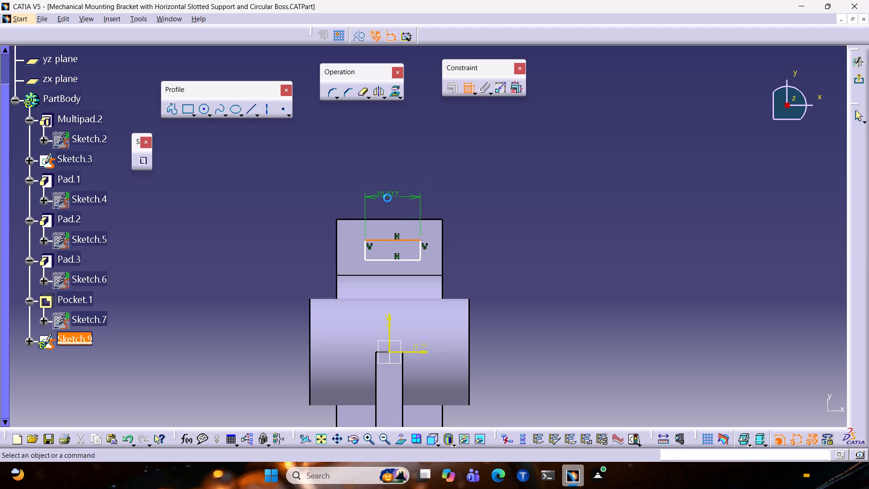
double_click(389, 196)
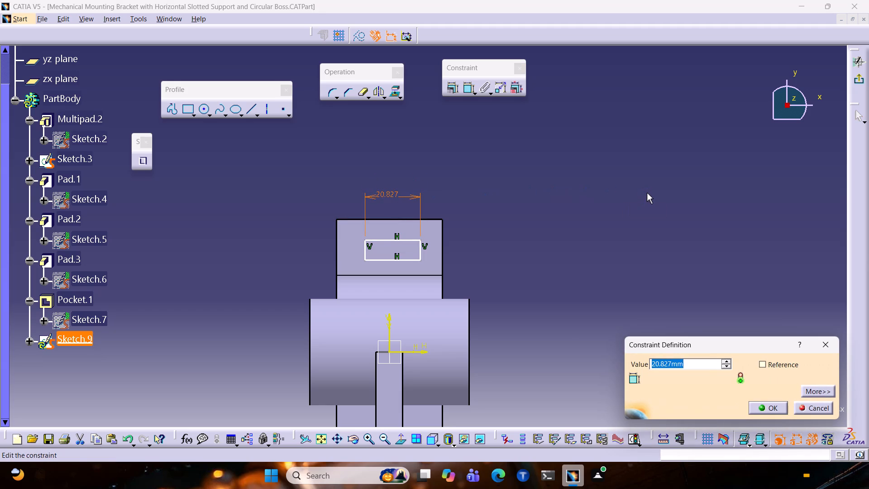
text(20)
key(Return)
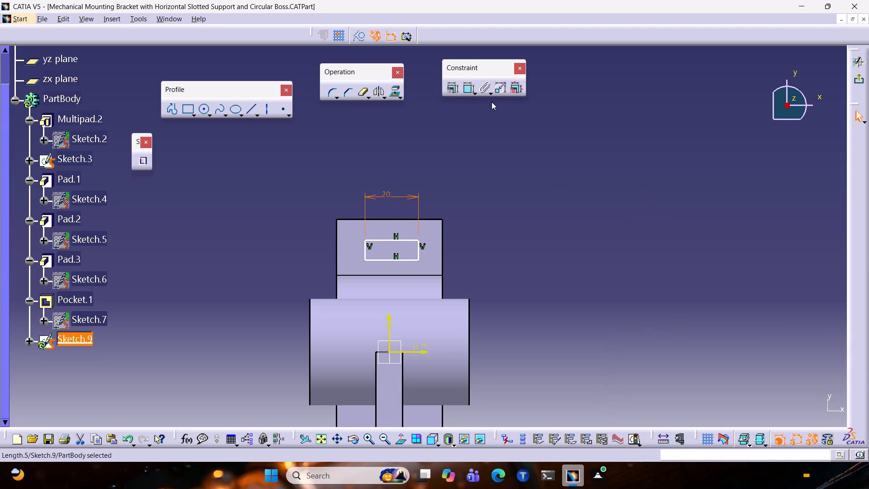
Dimension the distance between the plate's right edge and the rectangle's right side, and set it to 10 mm.
click(469, 88)
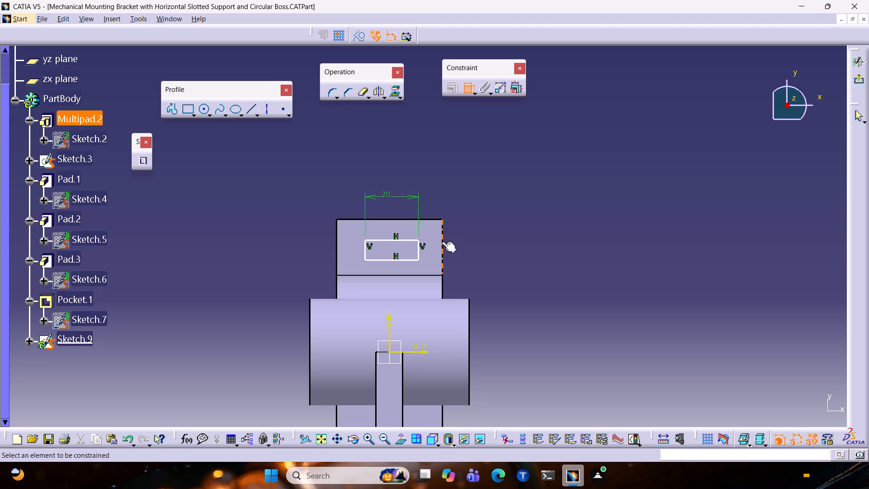
click(442, 241)
click(419, 251)
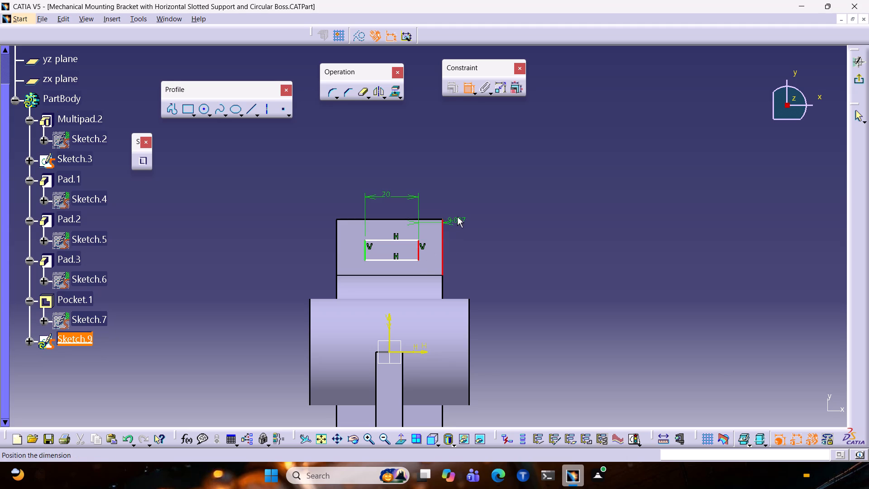
click(447, 197)
double_click(445, 196)
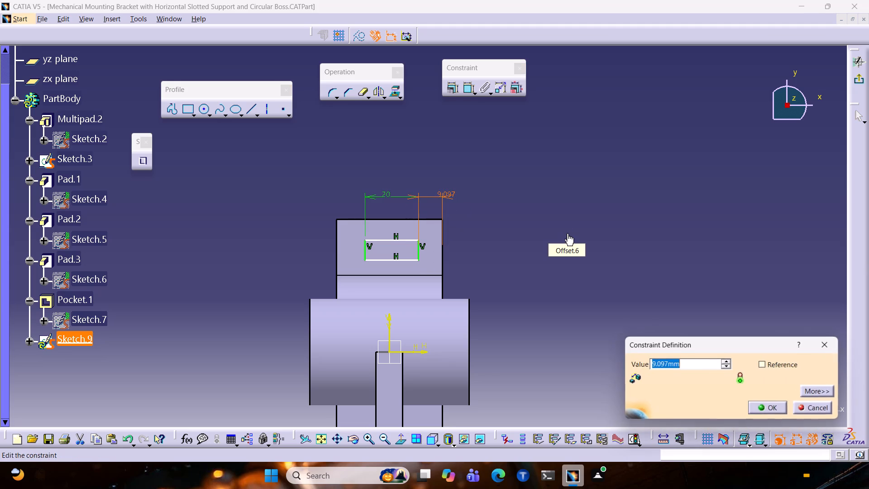
text(10)
key(Return)
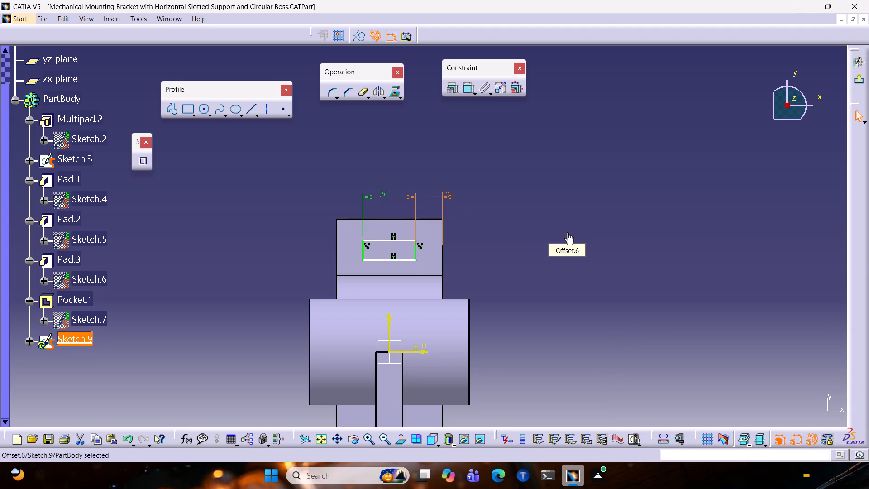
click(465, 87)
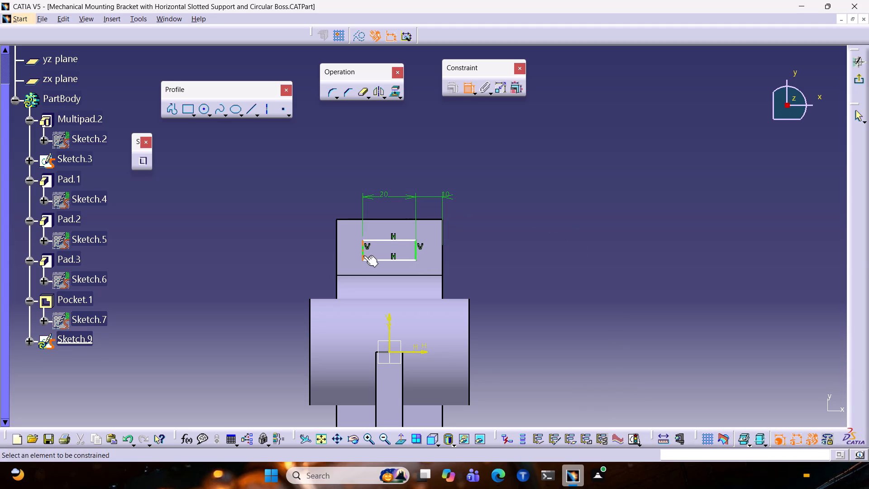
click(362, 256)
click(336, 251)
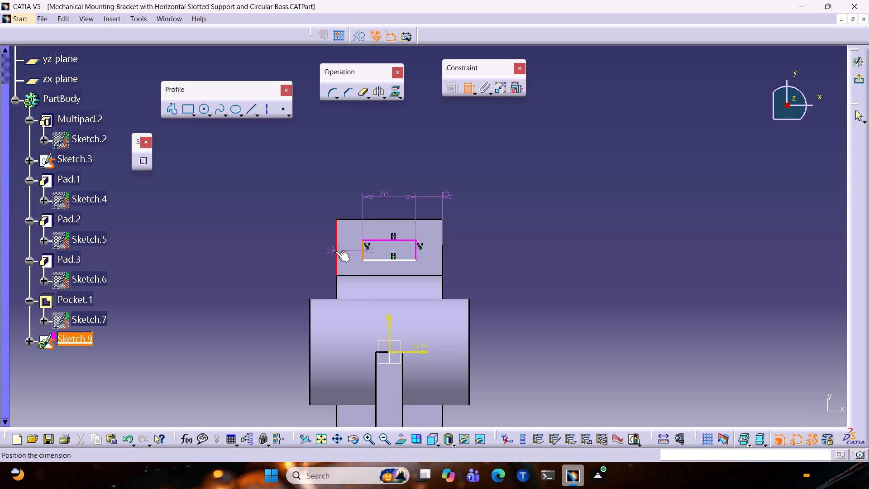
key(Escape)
Dimension the distance between the plate's top edge and the rectangle's upper side, and set it to 10 mm.
click(468, 87)
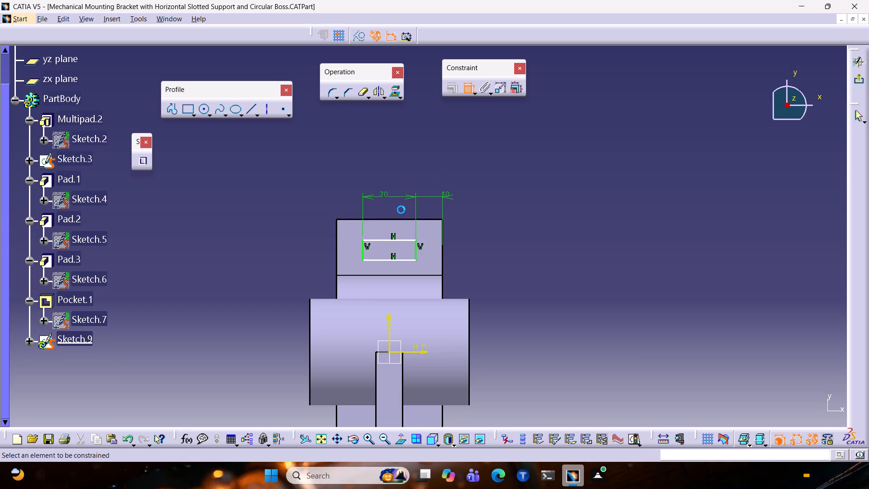
click(390, 240)
click(392, 218)
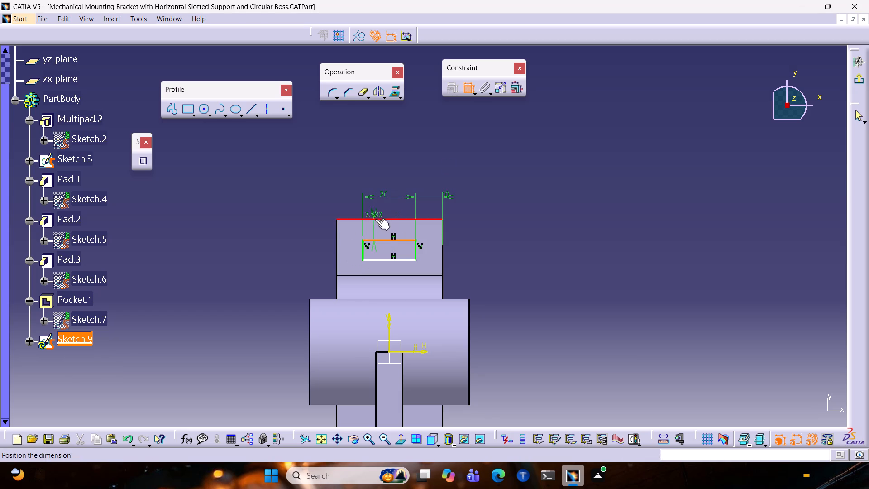
click(313, 230)
double_click(312, 226)
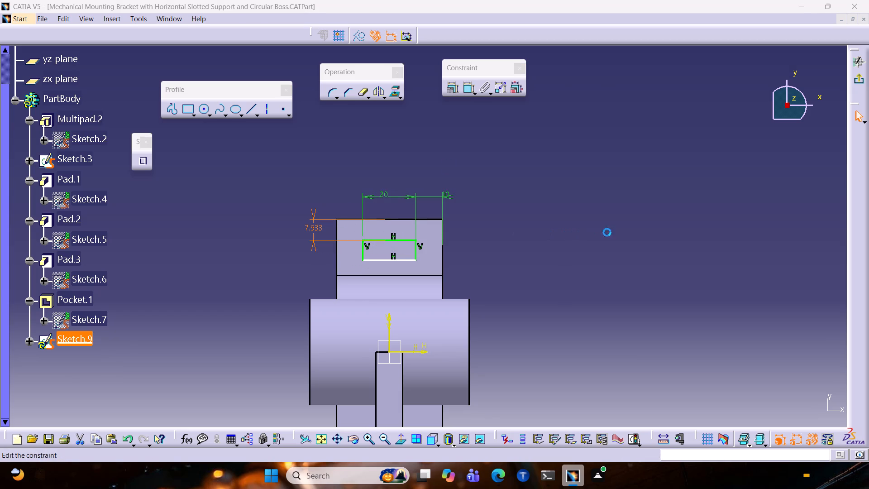
text(10)
key(Return)
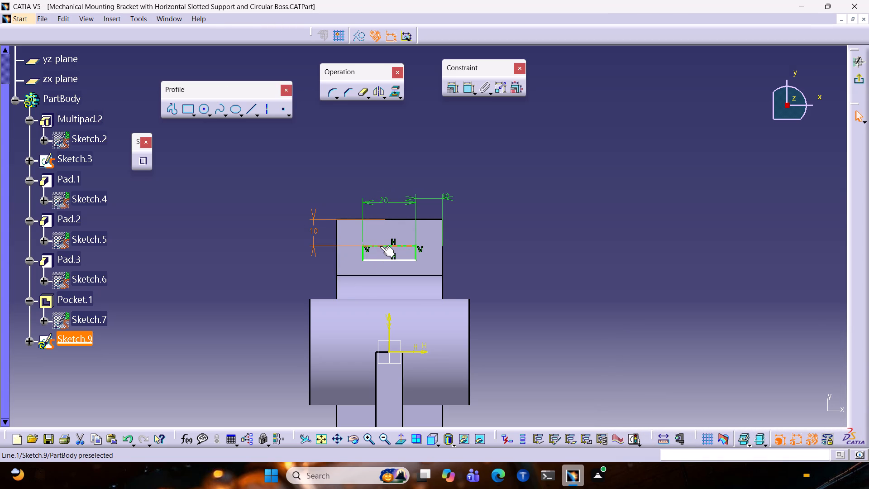
Dimension the rectangle's right side and set its height to 10 mm.
click(468, 88)
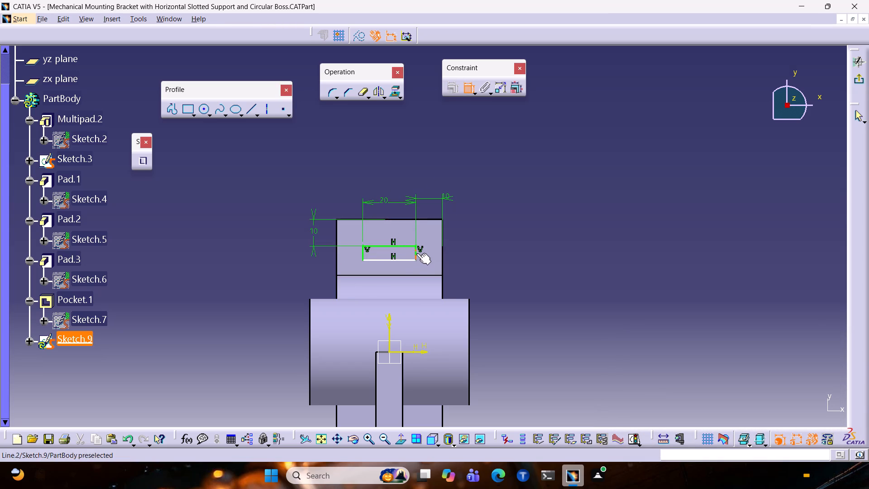
click(417, 253)
click(493, 252)
double_click(493, 252)
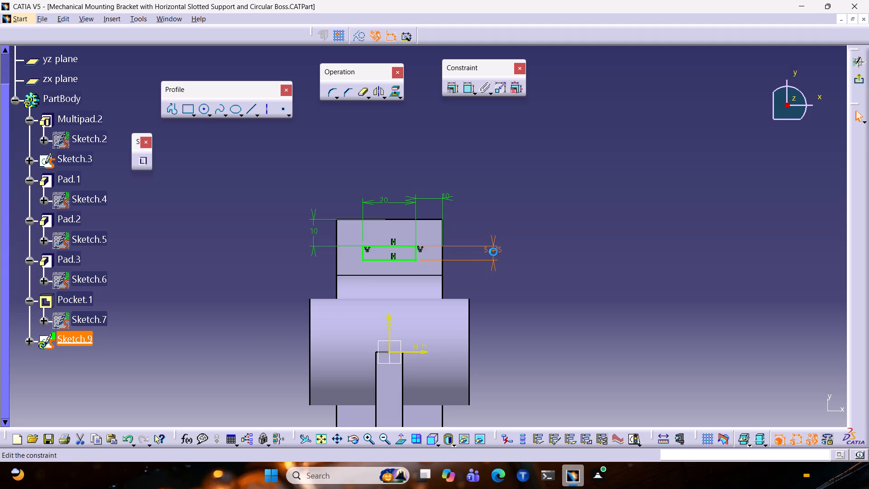
text(10)
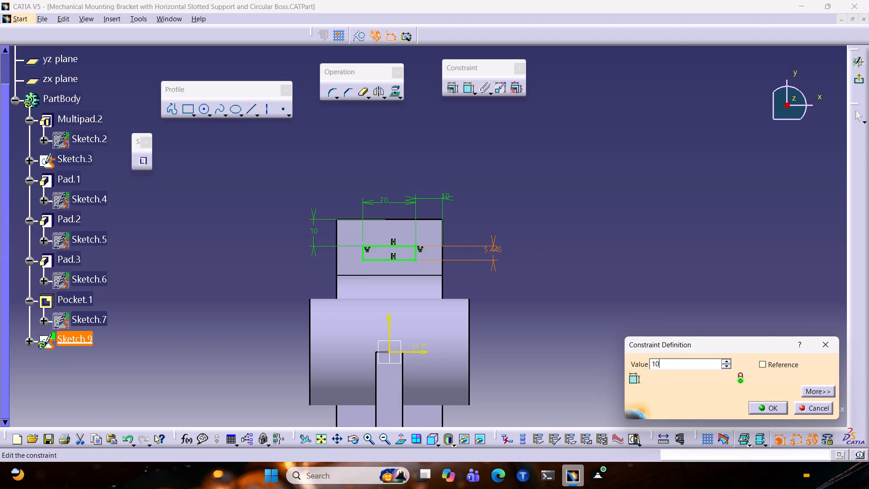
key(Return)
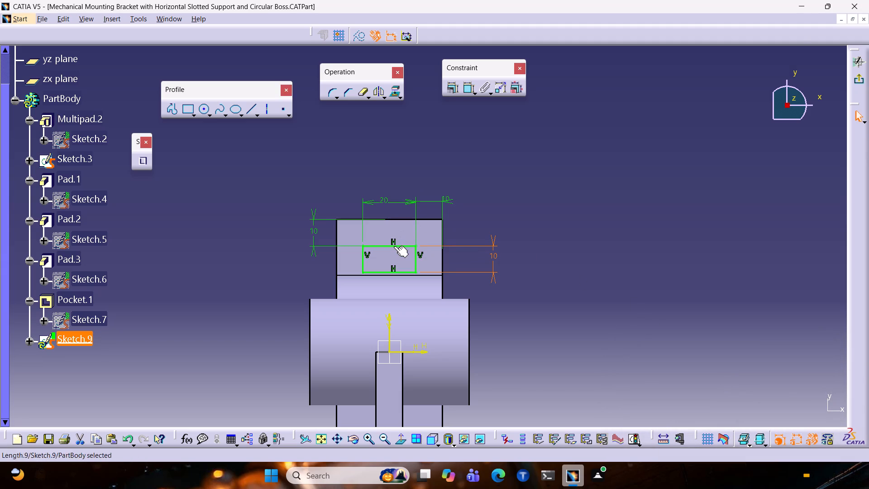
drag(392, 246, 396, 234)
click(563, 182)
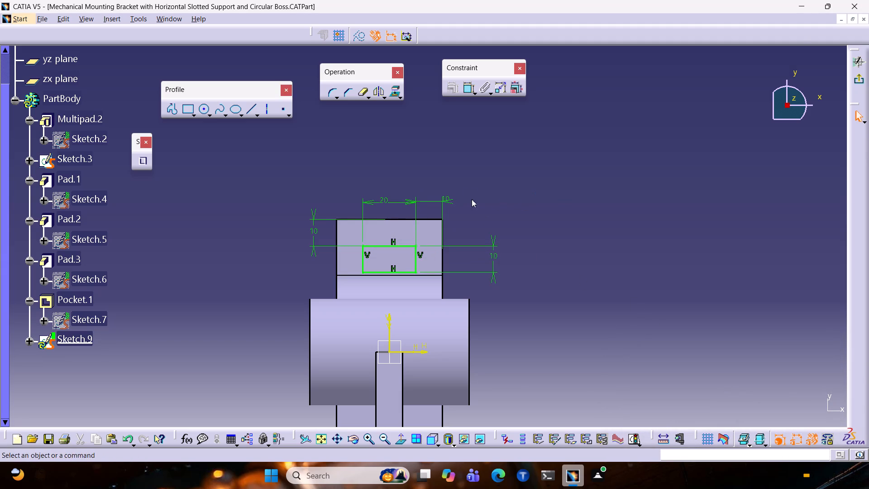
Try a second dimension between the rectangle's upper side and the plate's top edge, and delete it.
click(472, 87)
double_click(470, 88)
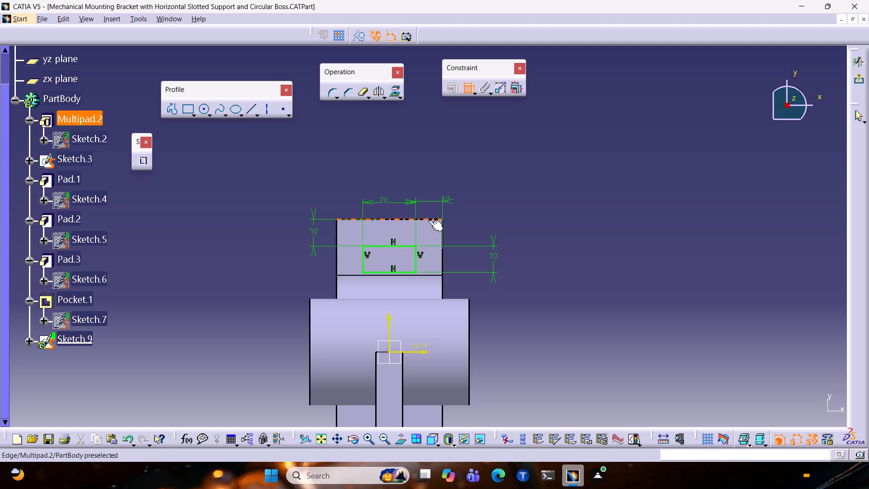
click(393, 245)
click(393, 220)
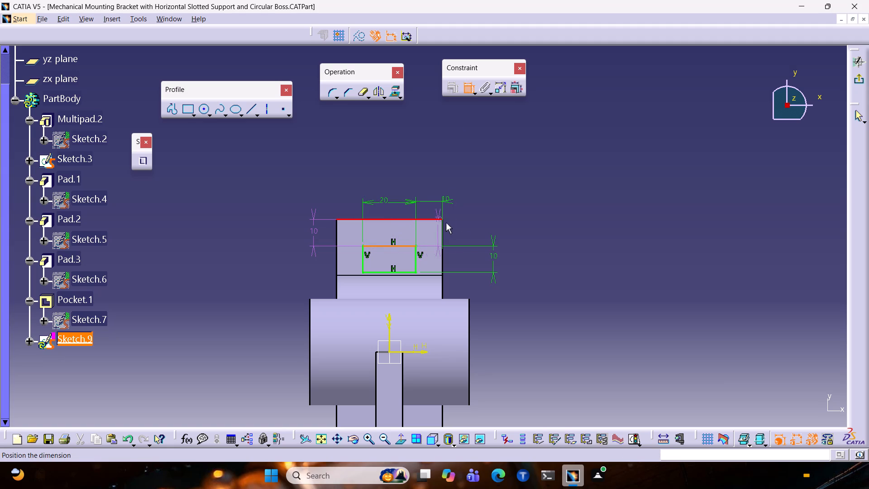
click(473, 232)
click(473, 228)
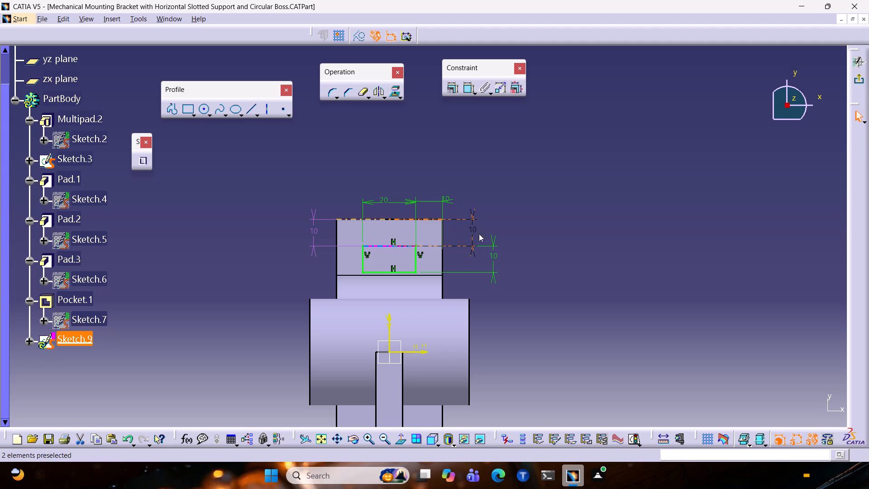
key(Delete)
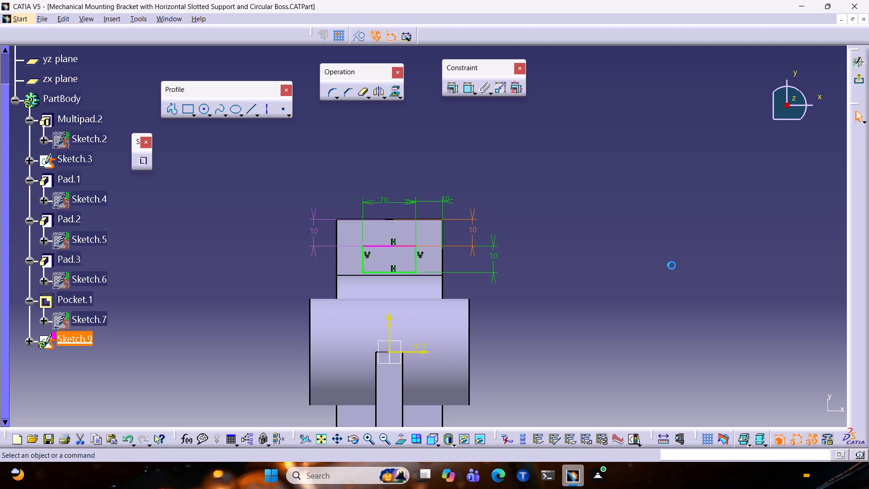
Exit the sketch and cut its rectangle through the plate with a Pocket using the Up to last limit.
click(857, 83)
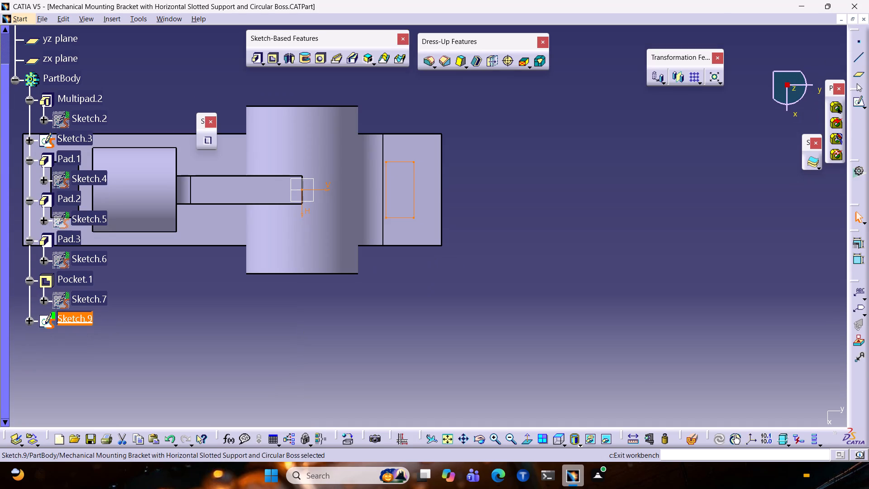
click(268, 59)
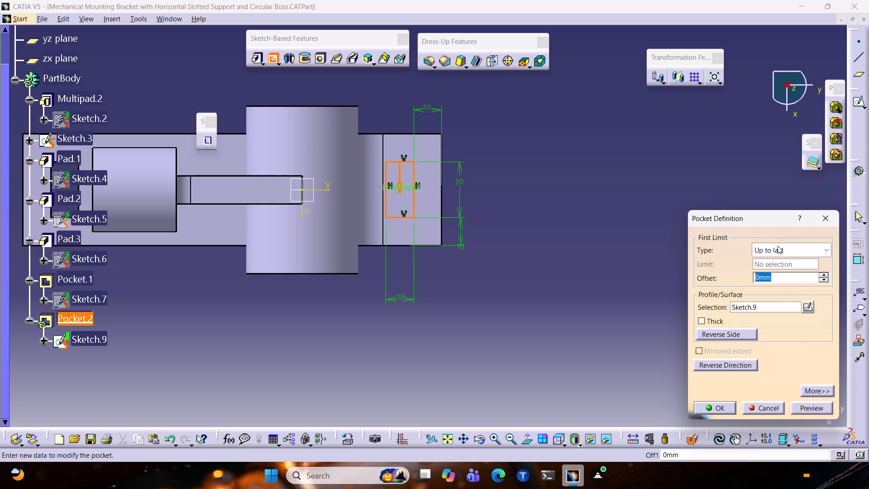
click(812, 414)
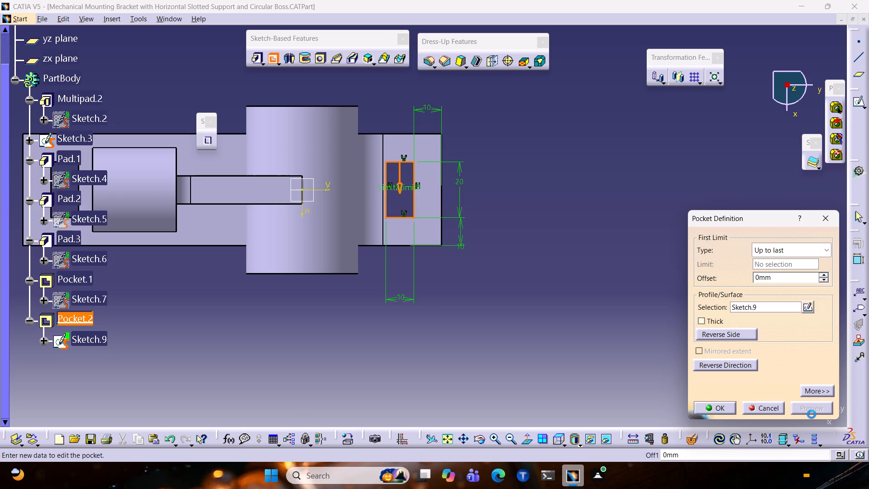
click(707, 407)
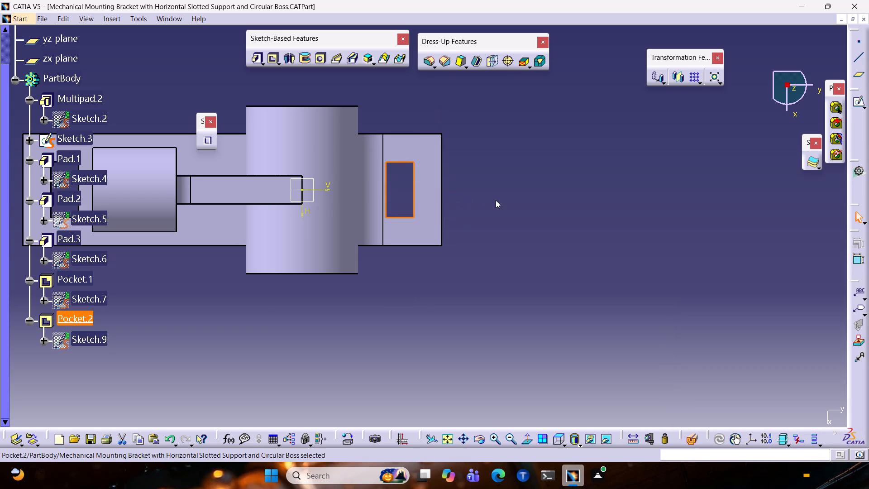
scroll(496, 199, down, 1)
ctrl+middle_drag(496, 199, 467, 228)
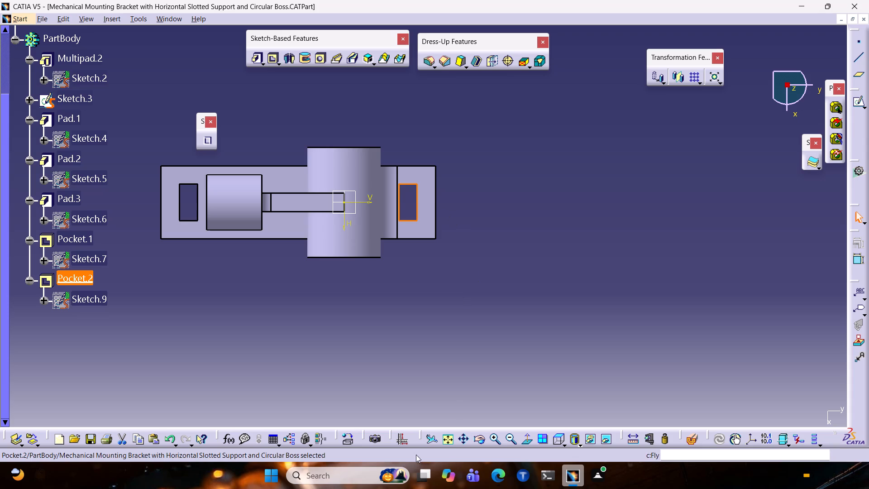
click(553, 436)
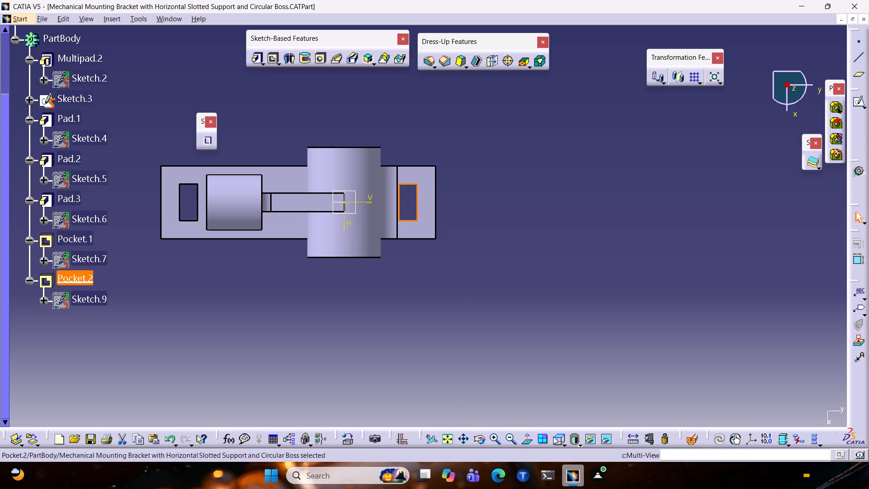
Create a sketch on the half-round web face visible inside the upper boss's hole and project that face's outline into it.
click(525, 439)
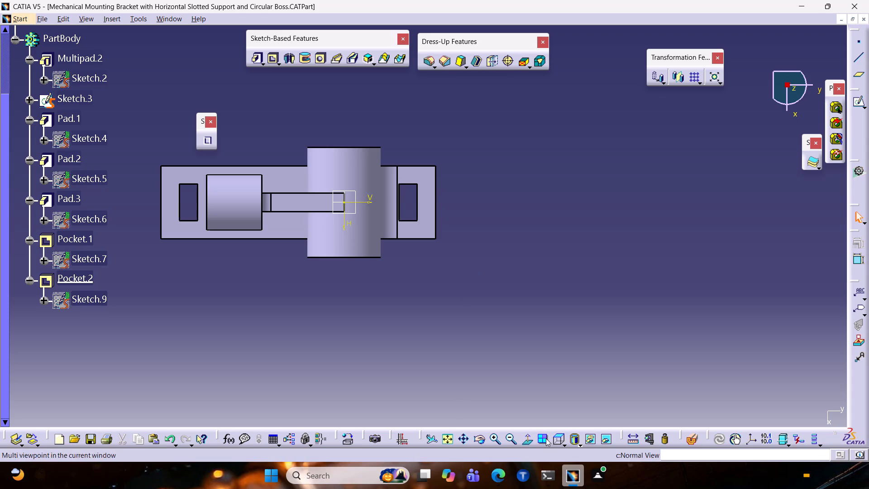
click(563, 441)
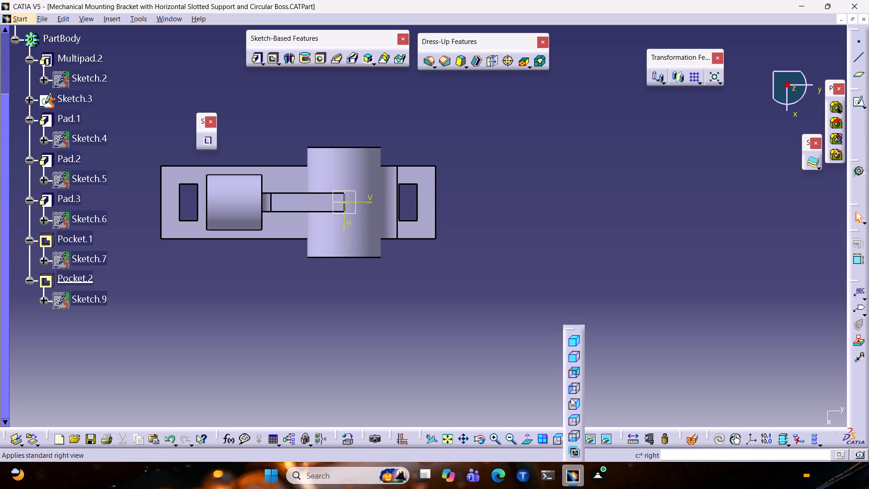
click(572, 416)
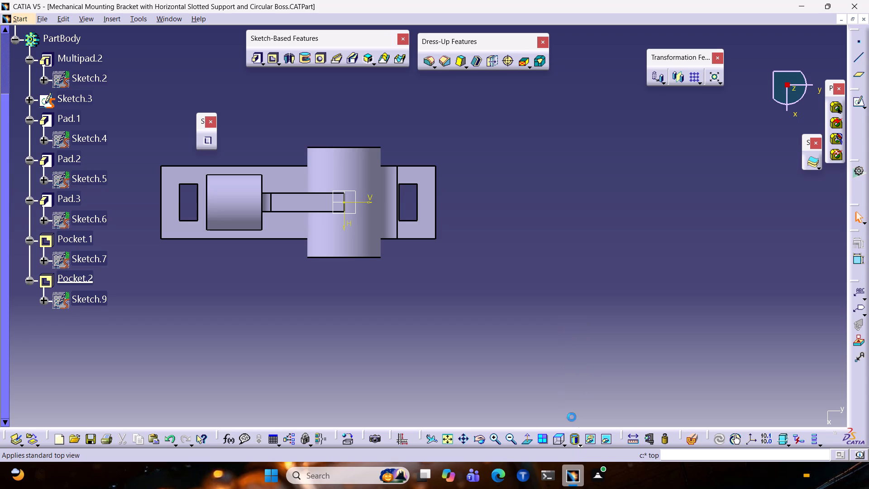
click(525, 439)
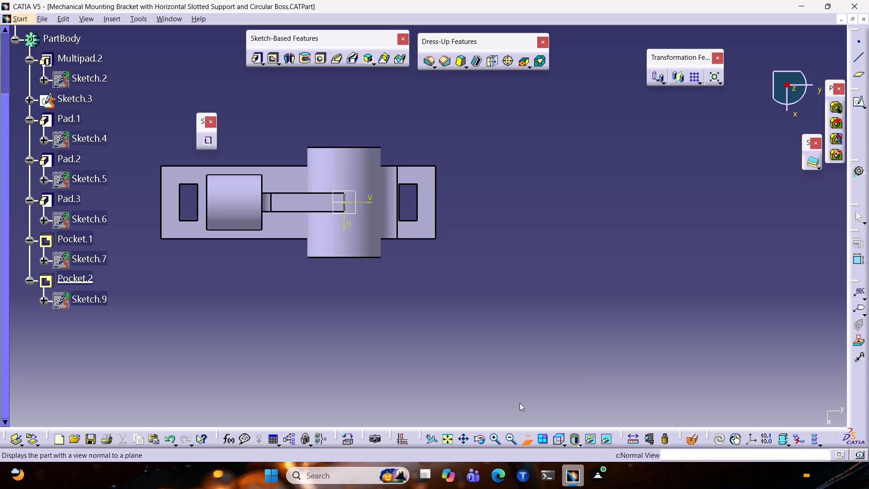
middle_drag(408, 298, 483, 305)
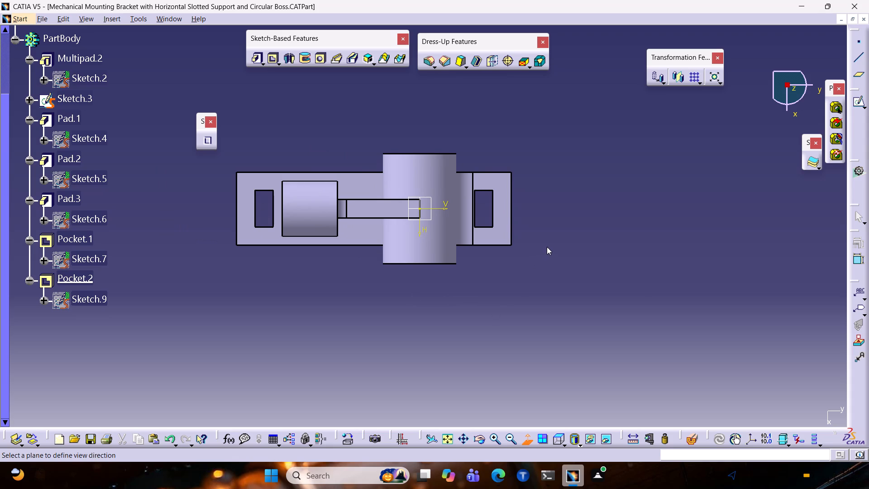
click(563, 440)
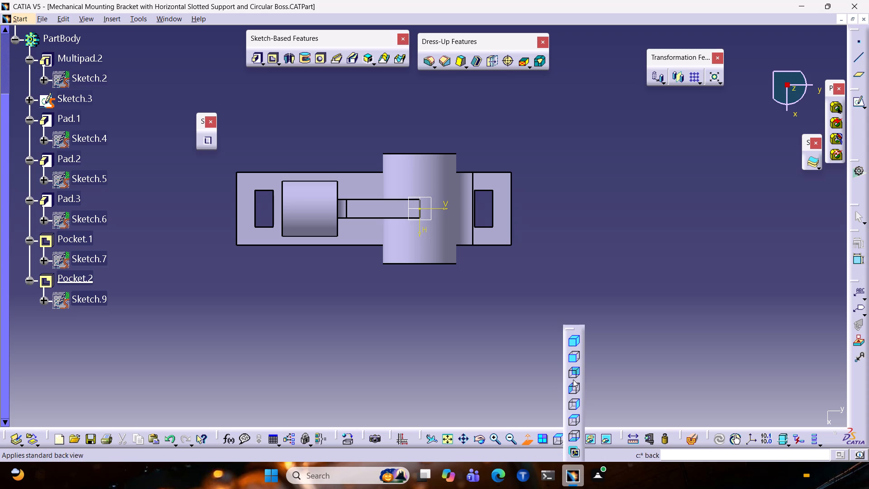
click(575, 406)
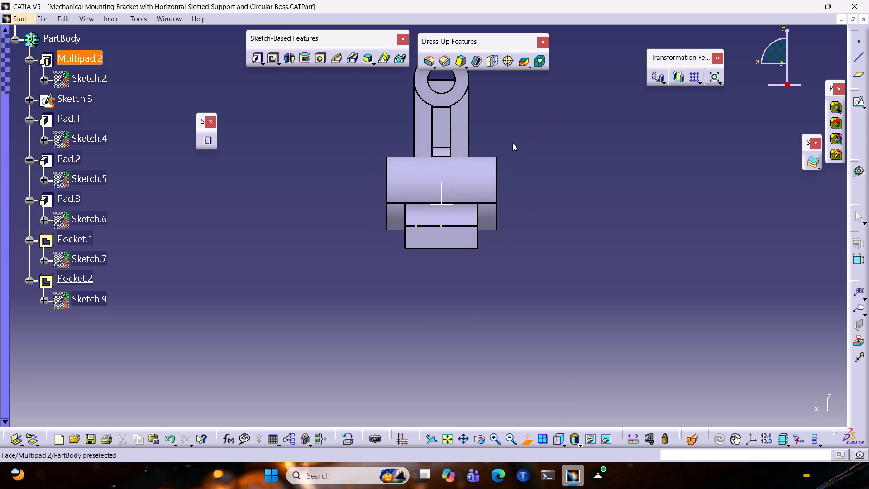
middle_drag(514, 139, 512, 168)
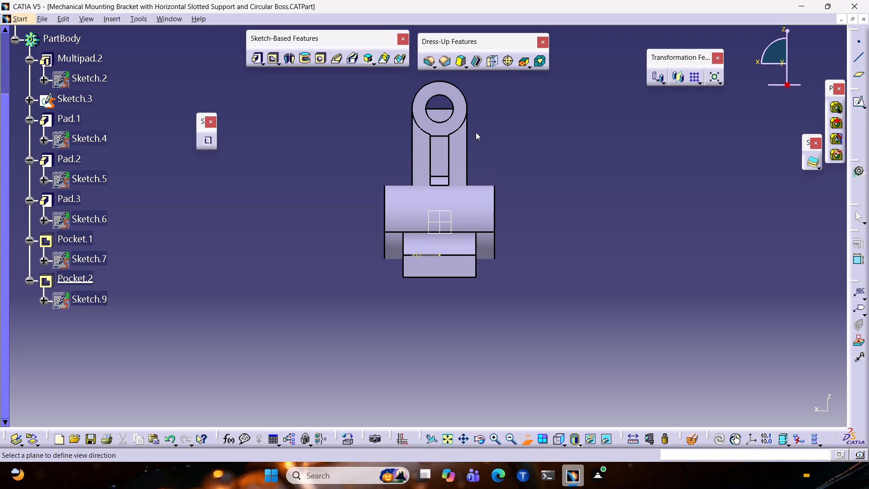
click(441, 114)
click(855, 105)
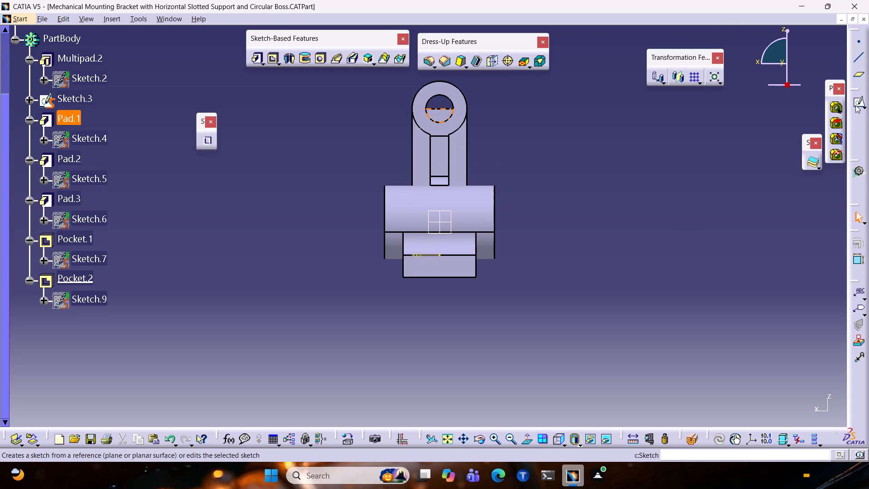
click(447, 117)
key(Escape)
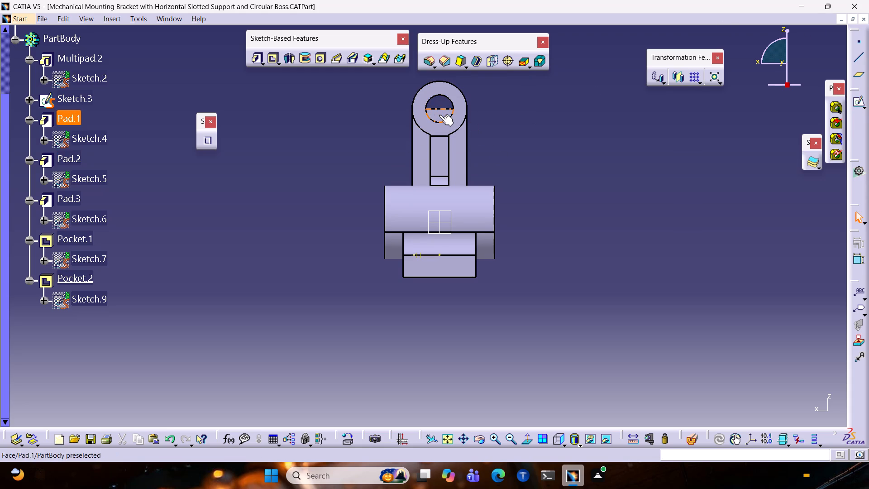
key(Escape)
click(439, 114)
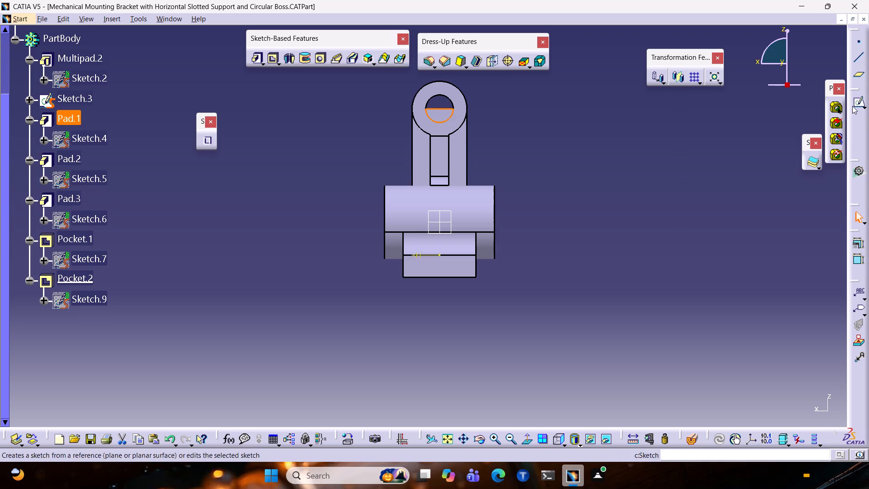
click(856, 102)
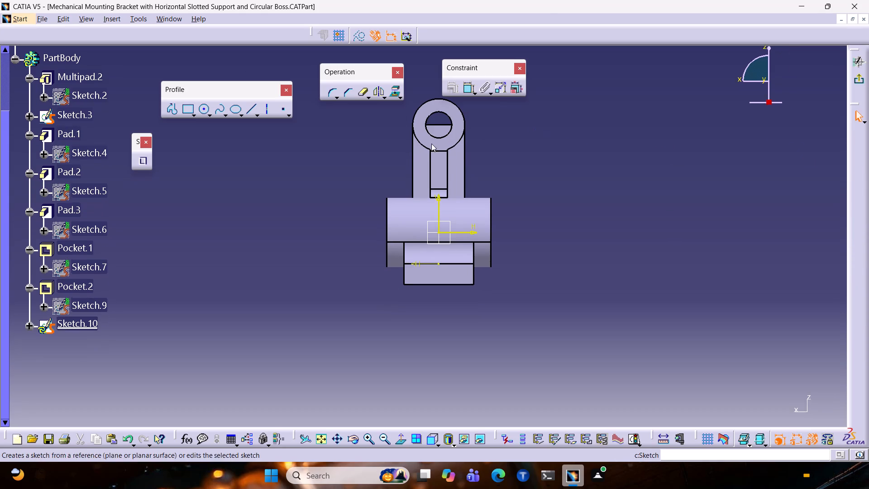
click(439, 130)
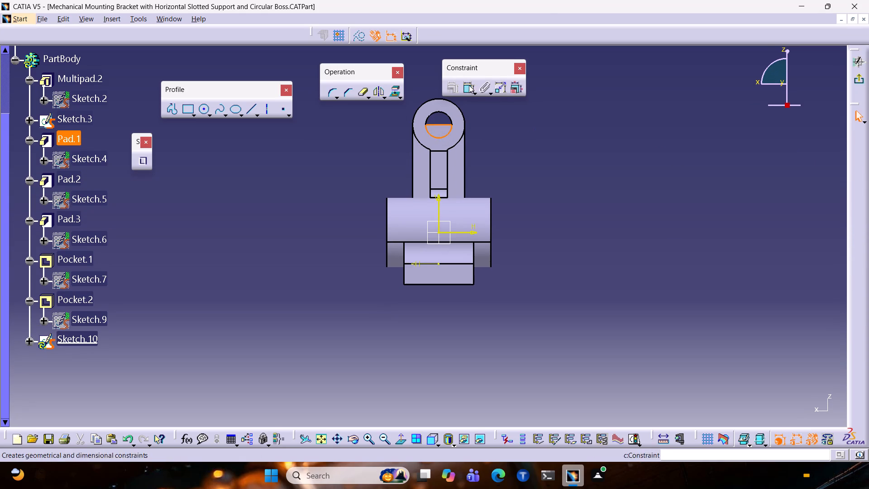
click(395, 91)
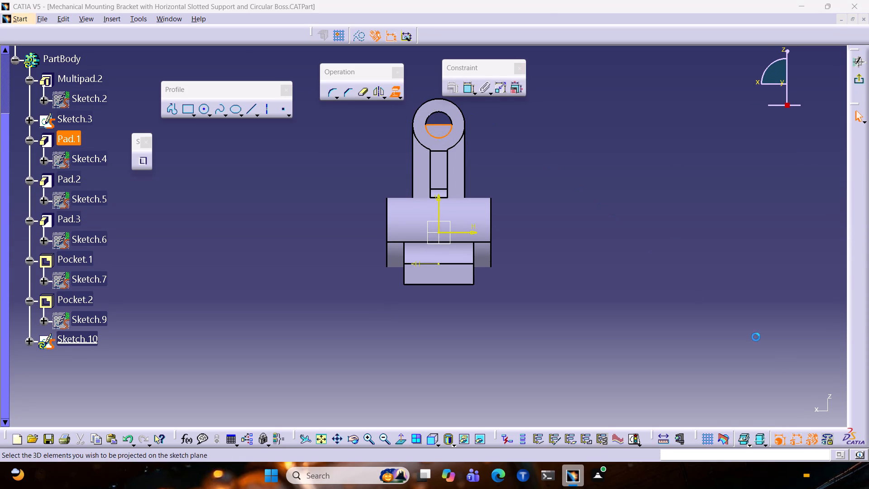
click(782, 407)
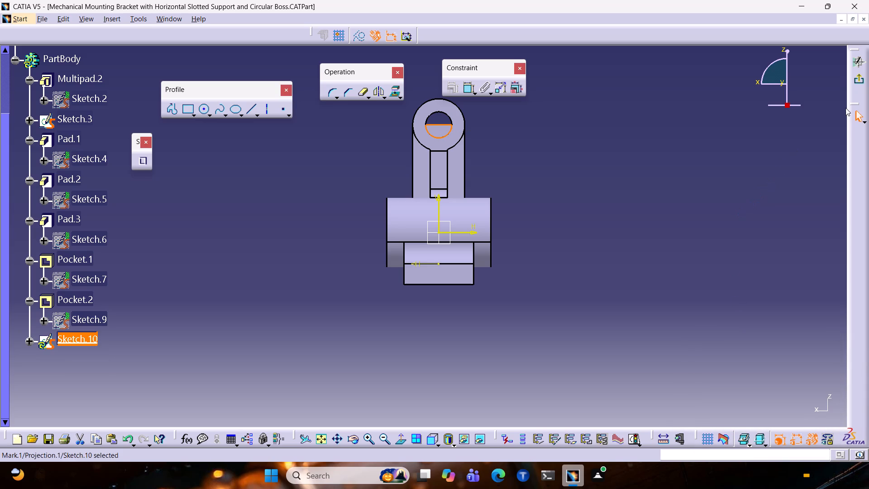
Exit the sketch and cut the projected half-round profile with a Pocket using the Up to last limit, clearing the upper boss's bore.
click(861, 82)
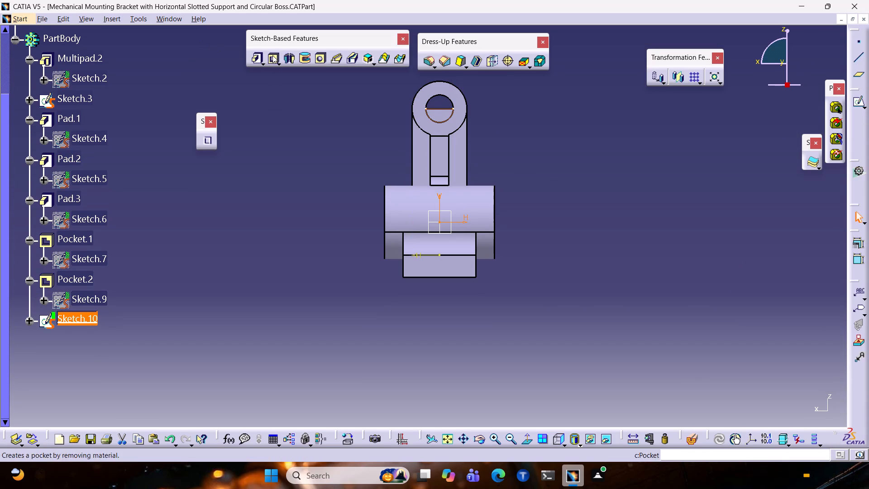
click(272, 55)
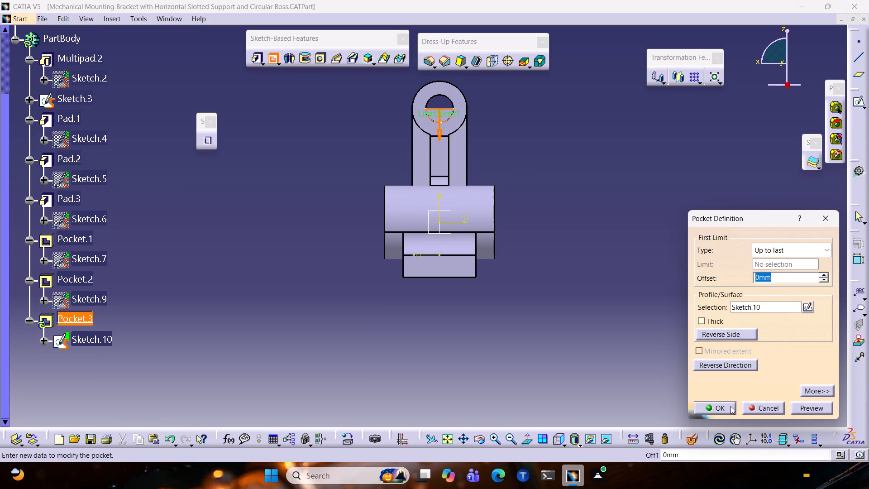
click(730, 405)
click(541, 144)
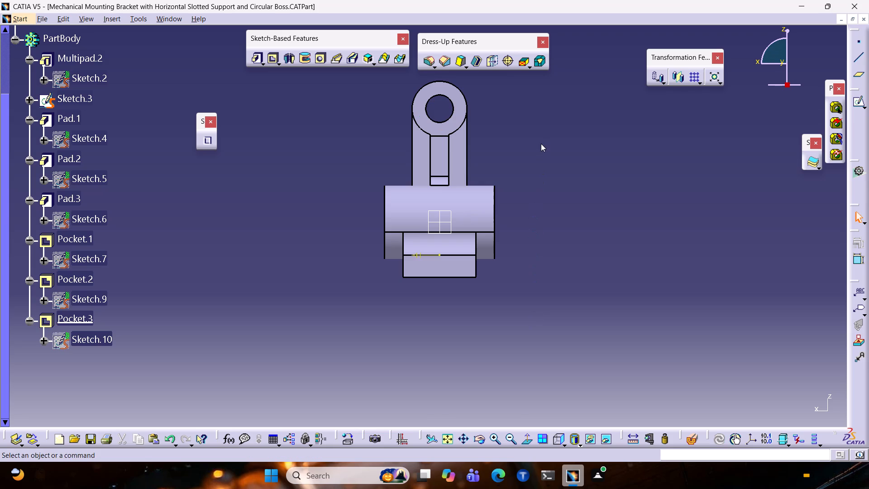
Measure the distance between the two end faces of the upper circular boss in the side view.
click(561, 442)
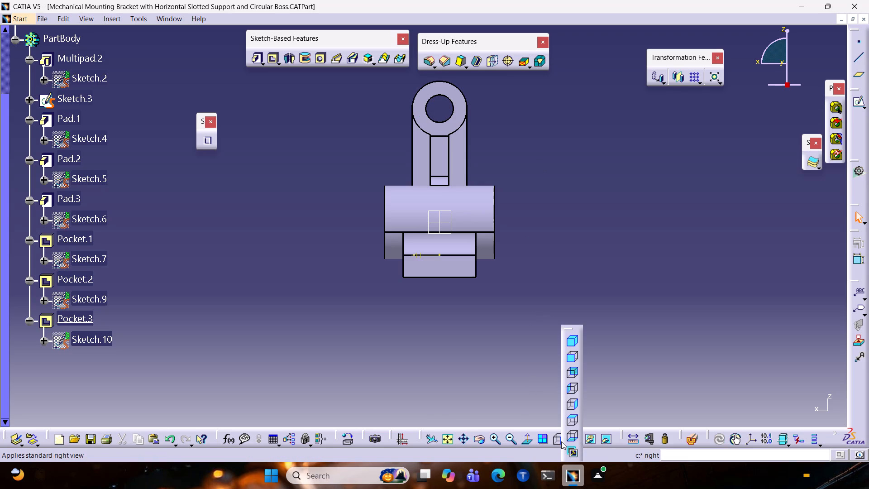
click(576, 360)
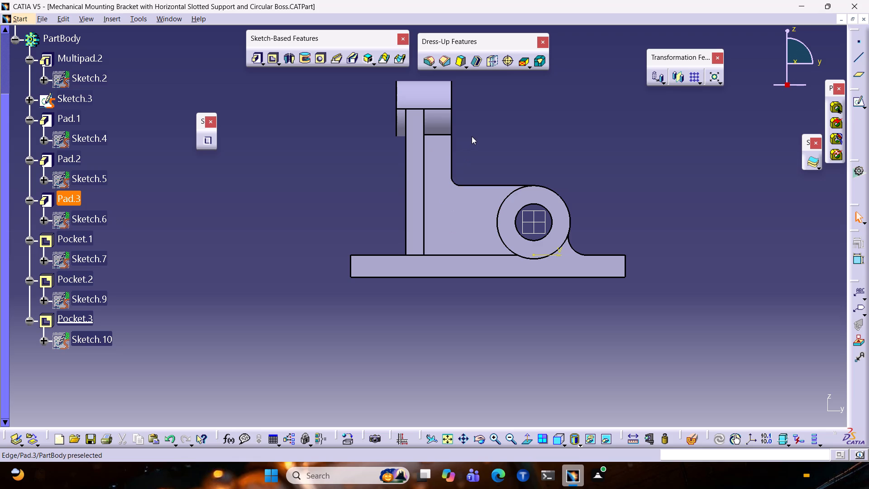
middle_drag(471, 119, 471, 152)
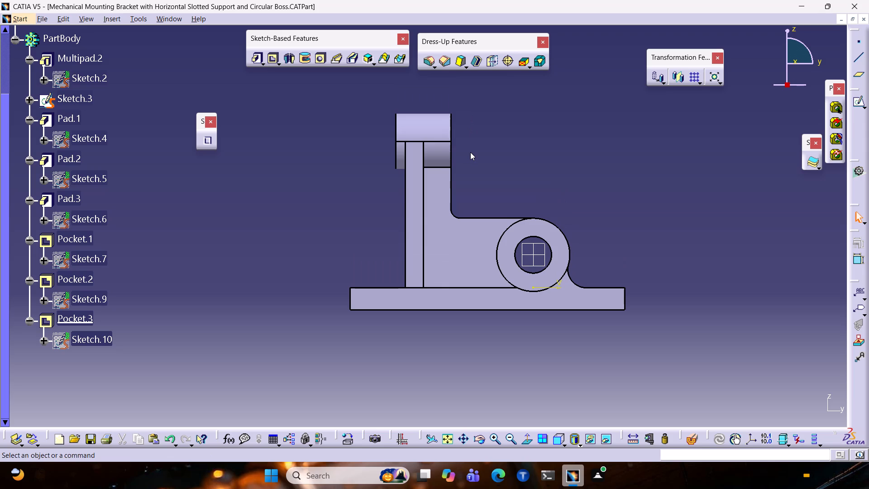
click(628, 435)
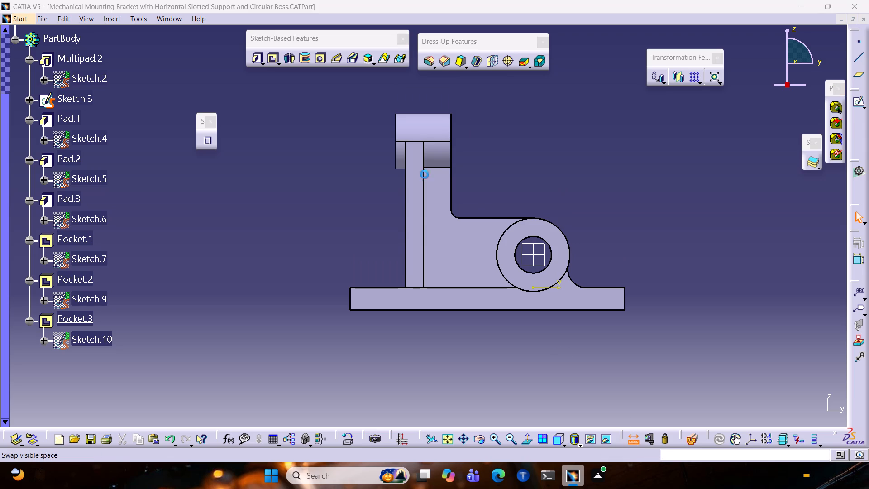
click(452, 127)
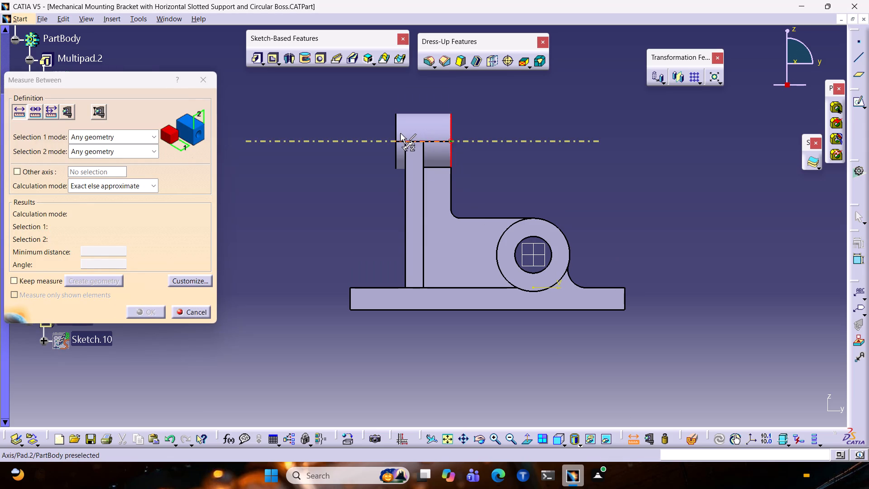
click(395, 134)
click(399, 132)
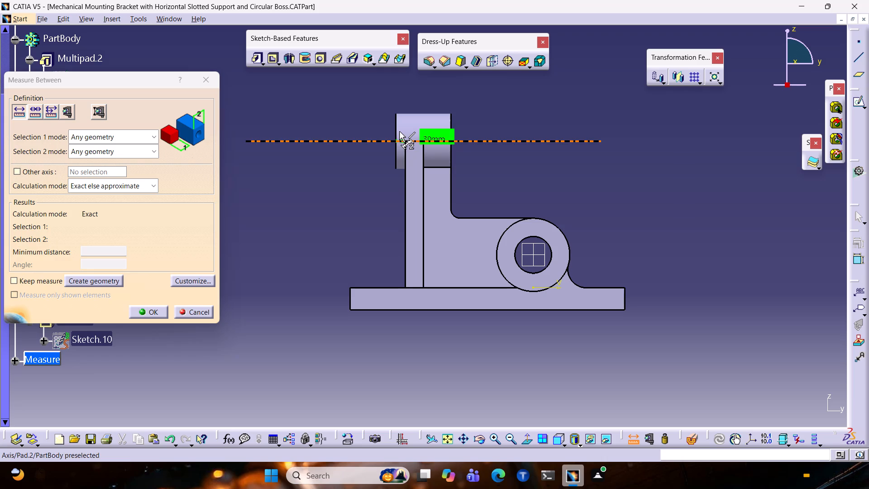
key(Escape)
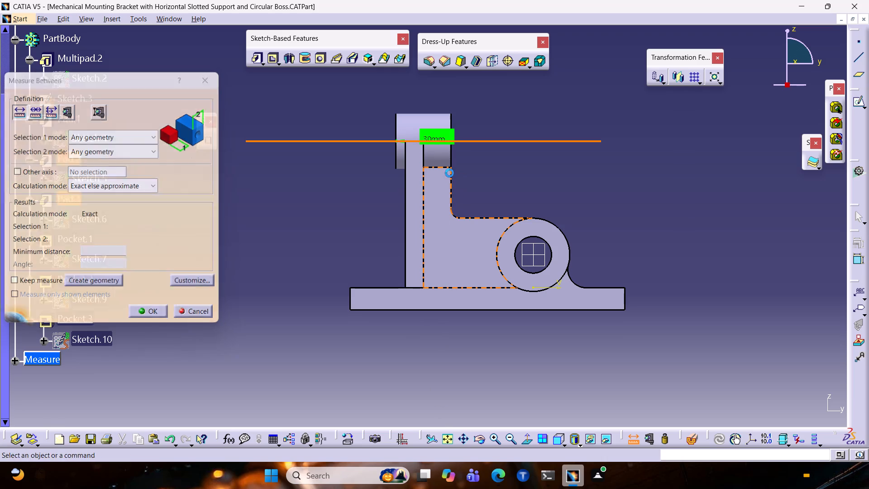
key(Escape)
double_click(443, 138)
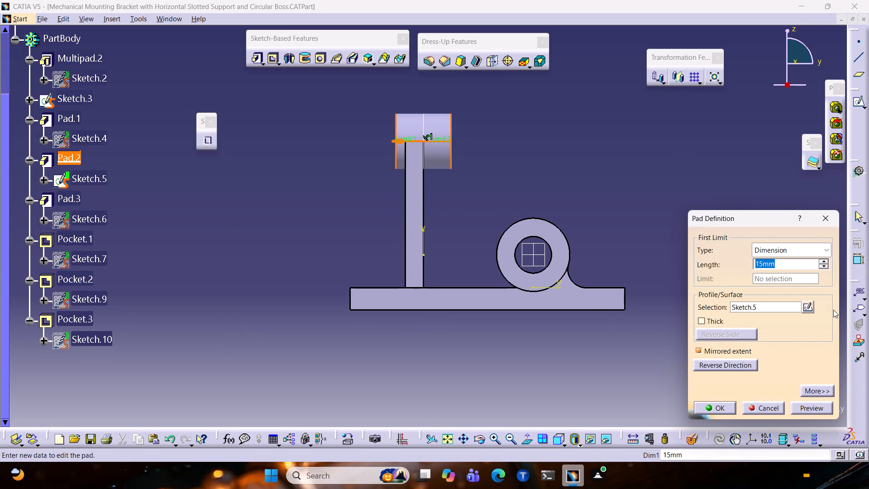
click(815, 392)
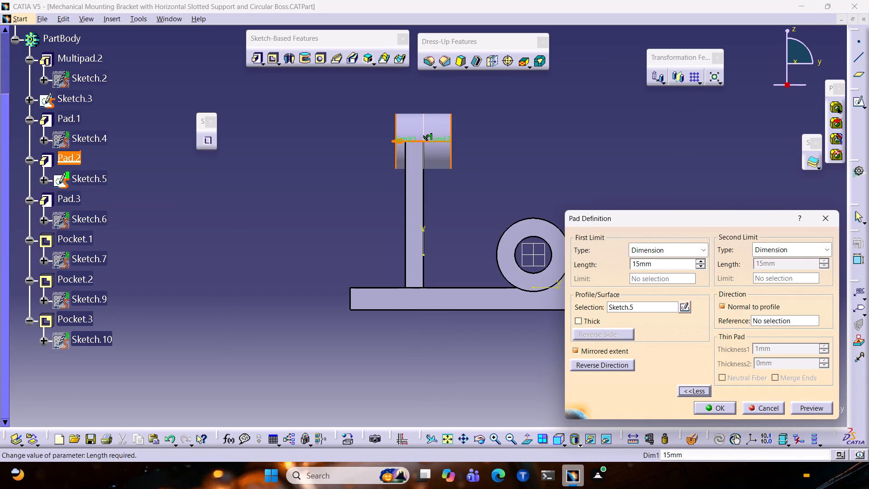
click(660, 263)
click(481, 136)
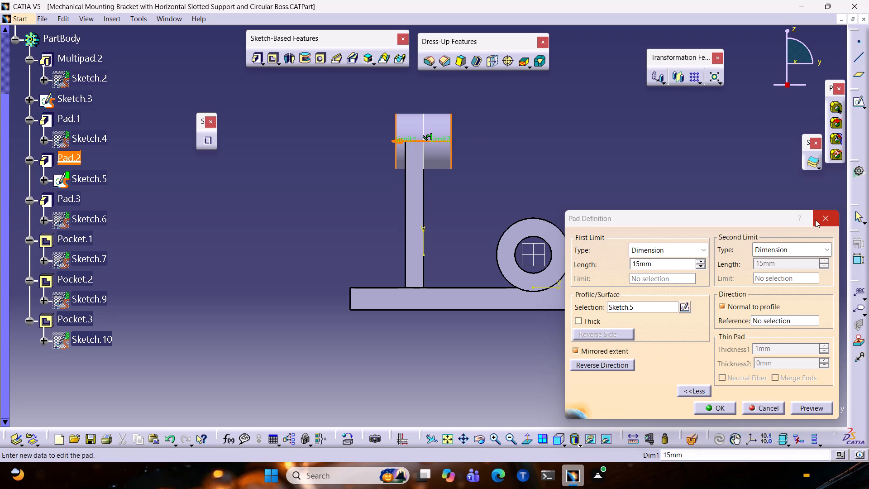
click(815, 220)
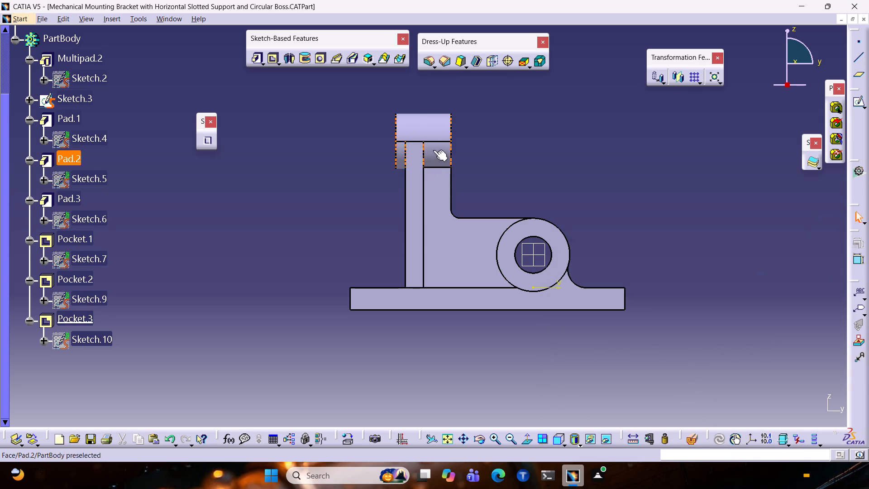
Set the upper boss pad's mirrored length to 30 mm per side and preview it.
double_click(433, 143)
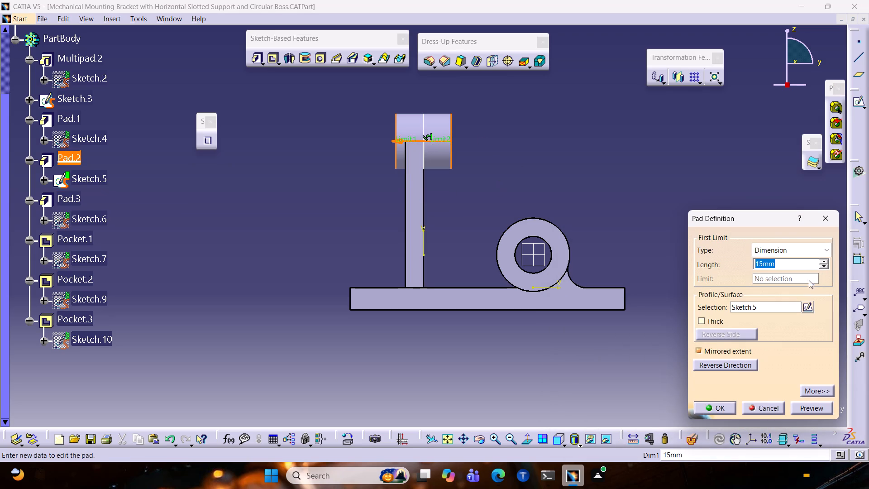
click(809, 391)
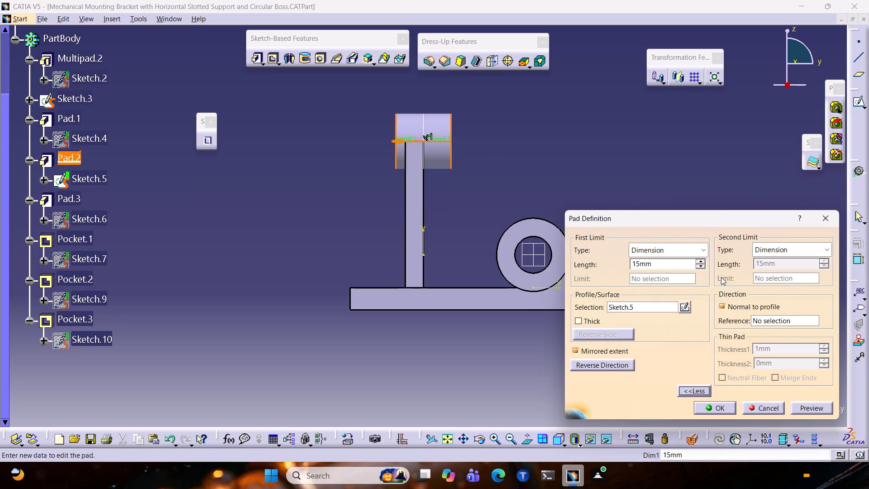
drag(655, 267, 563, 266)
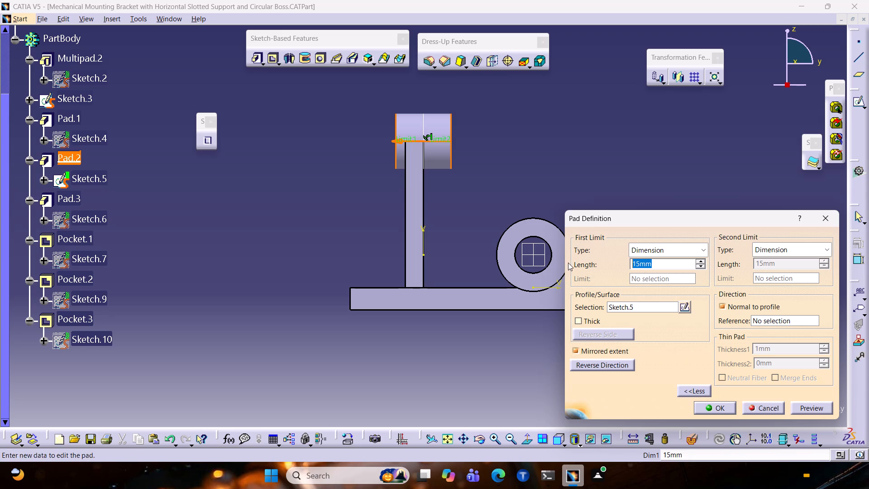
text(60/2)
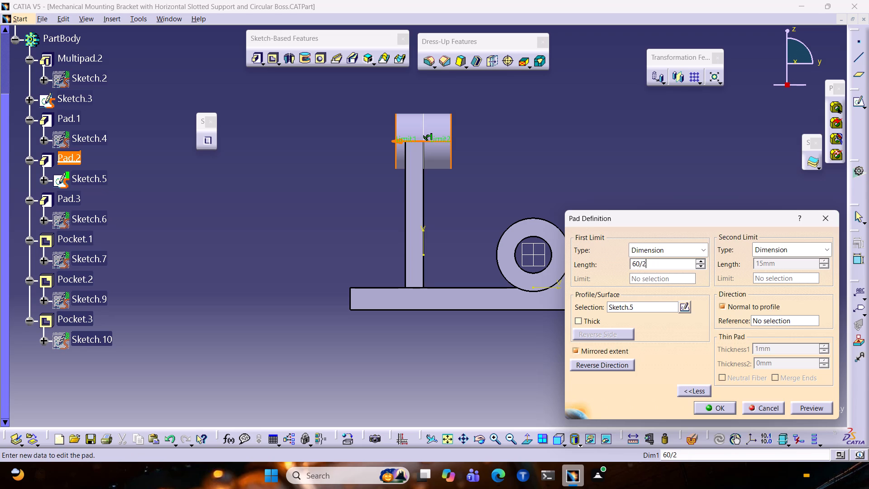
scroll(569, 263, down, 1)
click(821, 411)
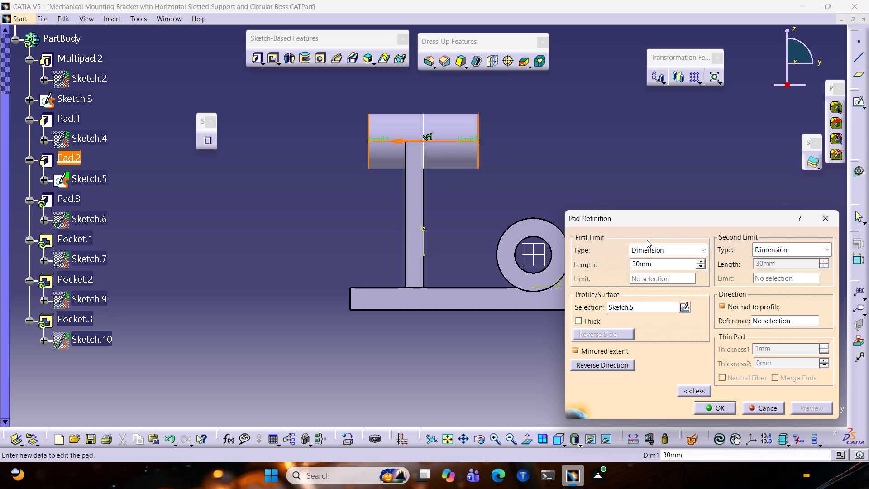
Turn off the upper boss pad's mirrored extent, set its first limit to 10 mm and second limit to 50 mm, and preview it.
drag(679, 265, 632, 264)
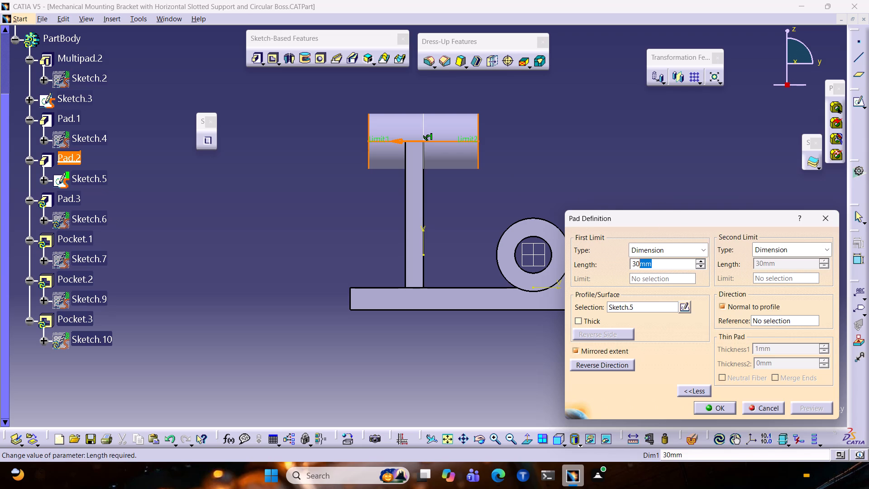
drag(632, 264, 626, 265)
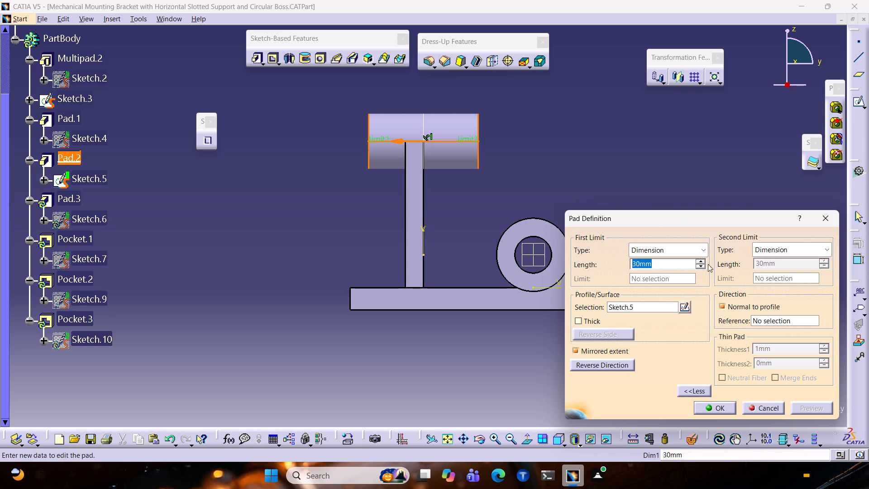
click(610, 348)
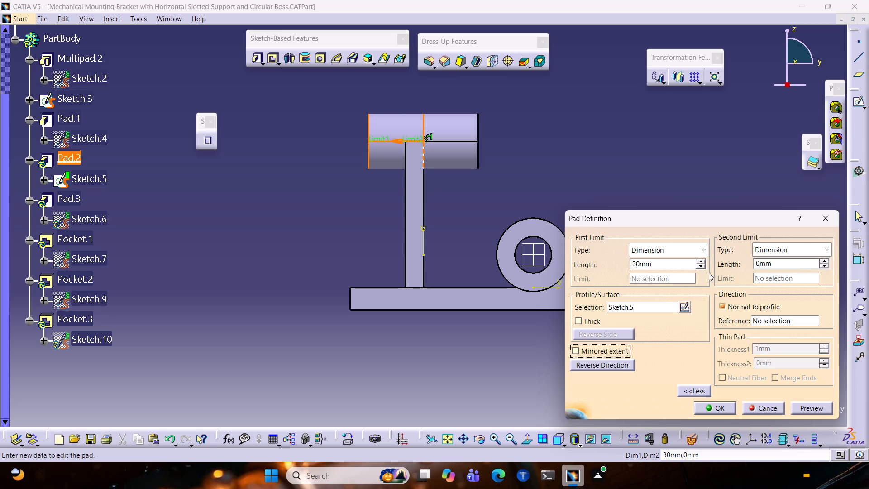
drag(663, 266, 597, 263)
text(10)
drag(774, 263, 740, 264)
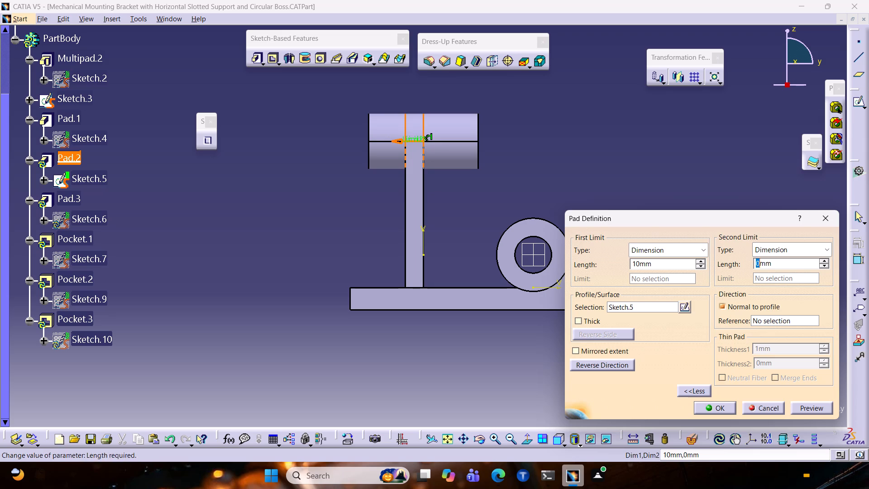
drag(740, 264, 735, 264)
drag(776, 267, 727, 268)
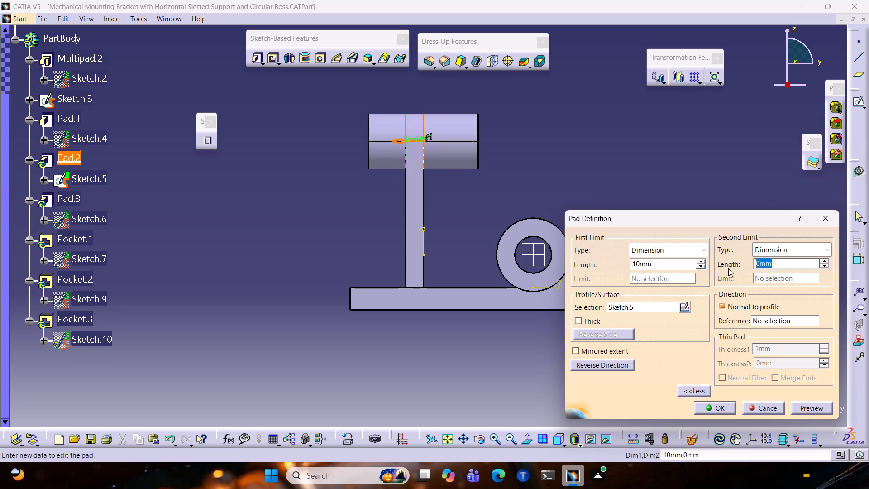
key(5)
key(0)
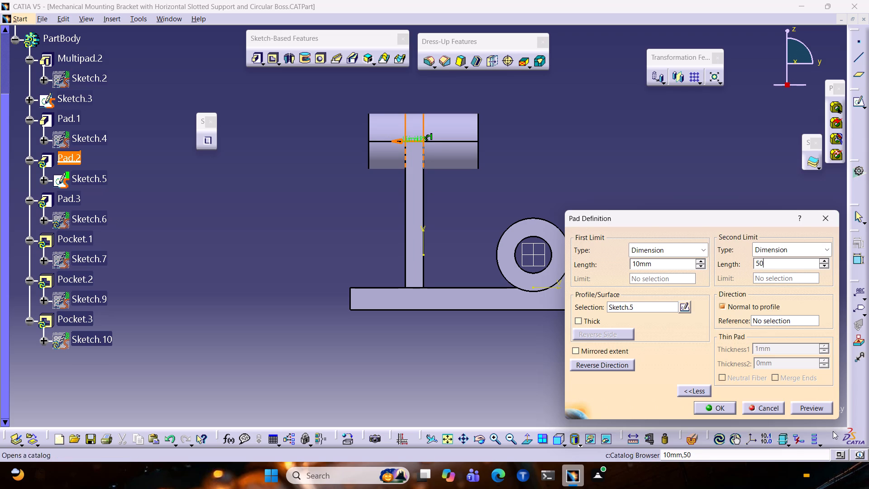
click(825, 409)
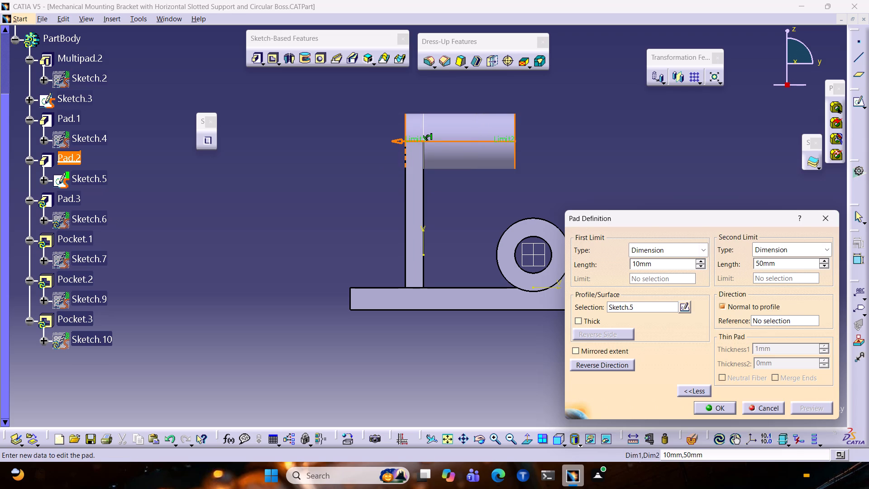
Set the upper boss pad's first limit to 20 mm and second limit to 40 mm, and apply the pad.
click(635, 264)
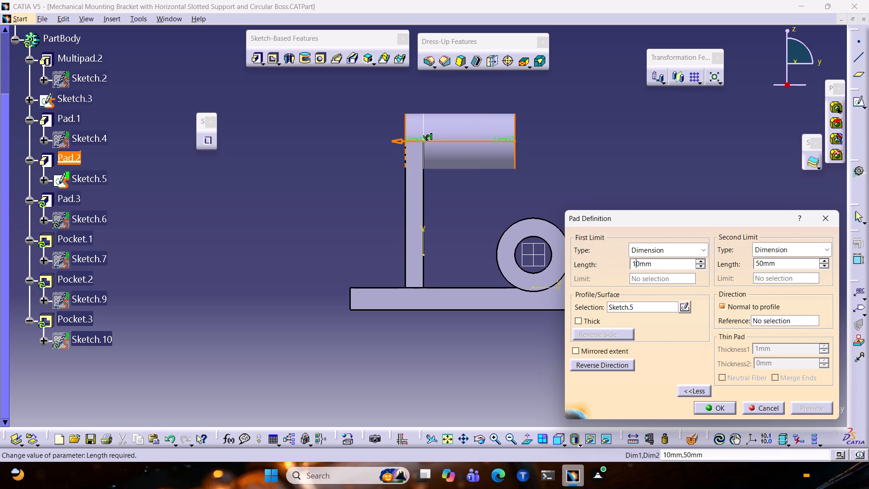
key(BackSpace)
key(2)
click(760, 262)
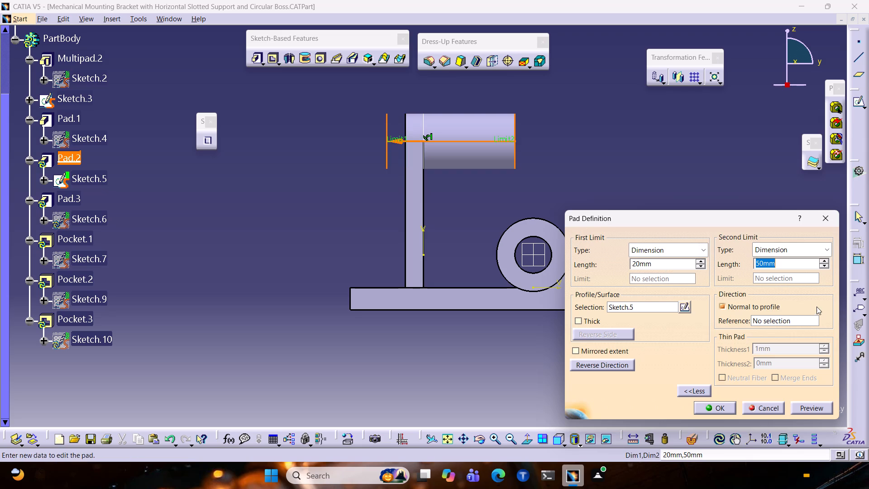
click(760, 263)
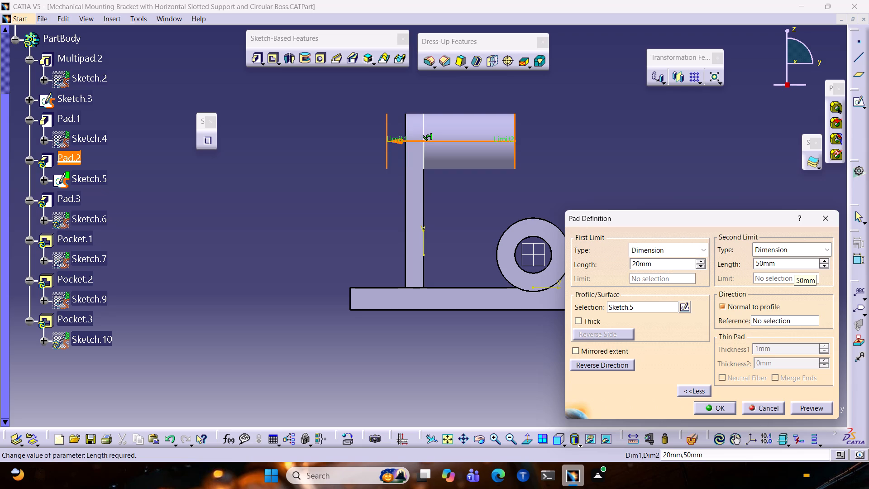
key(BackSpace)
key(4)
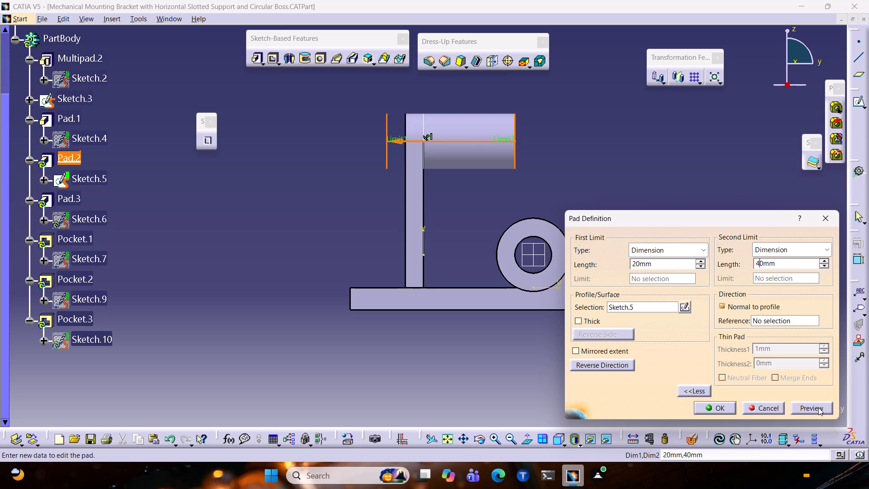
click(818, 407)
click(730, 409)
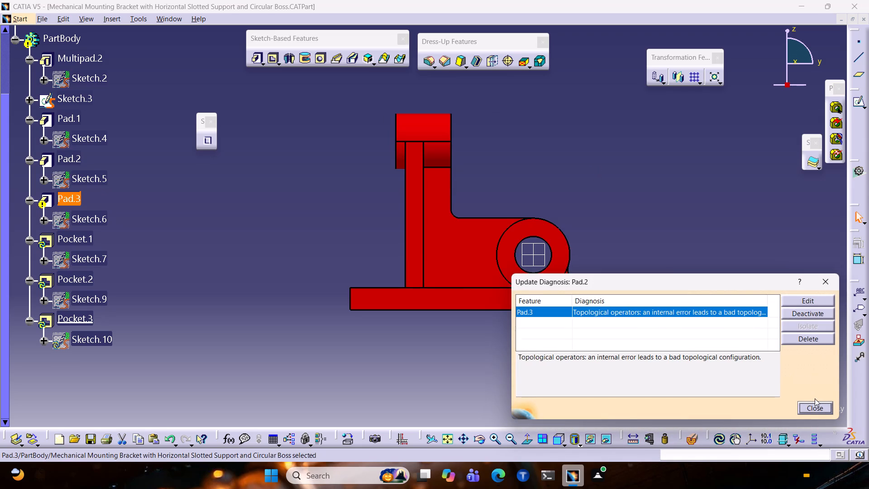
click(815, 405)
Reapply the upper boss's pad definition and delete the web feature Pad.3 along with its aggregated elements.
click(563, 162)
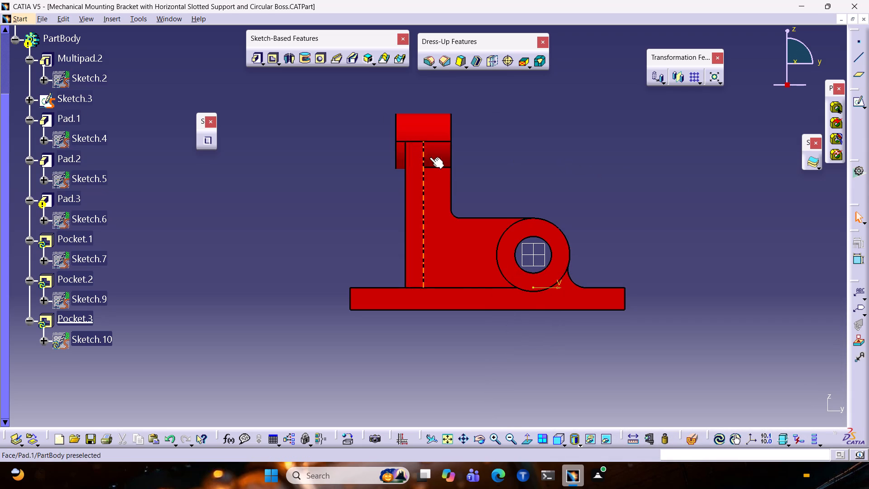
double_click(433, 156)
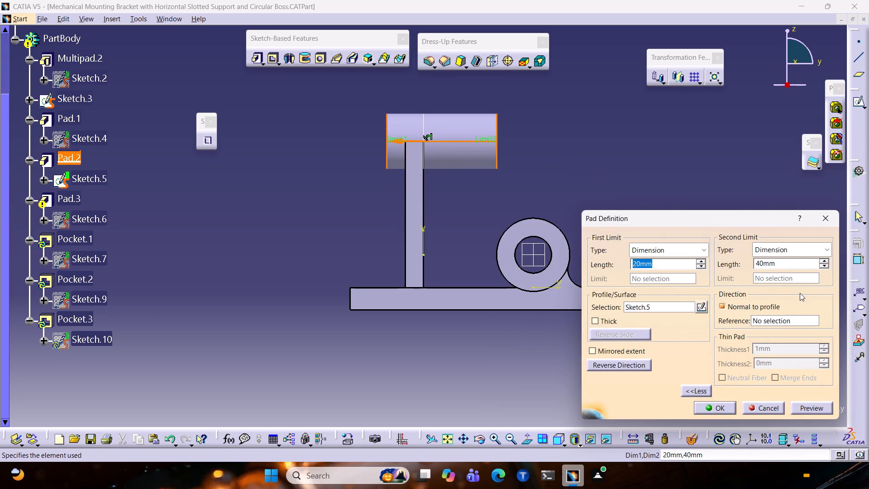
click(797, 268)
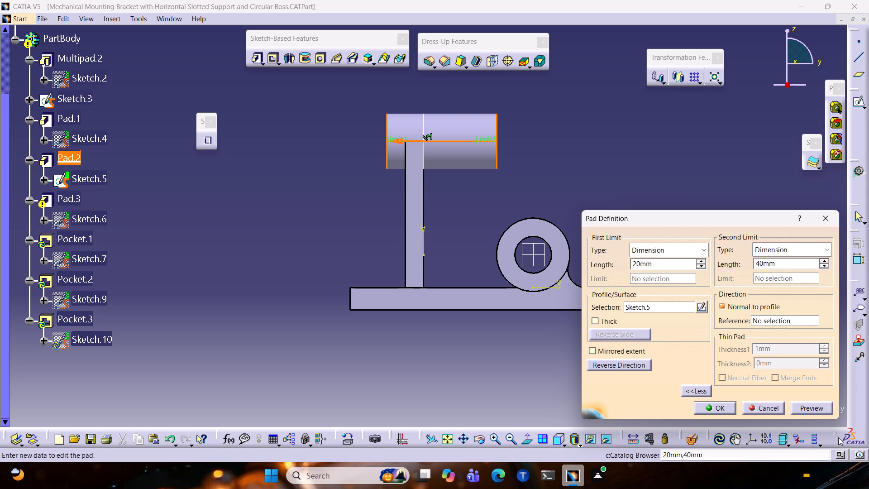
click(824, 411)
click(704, 407)
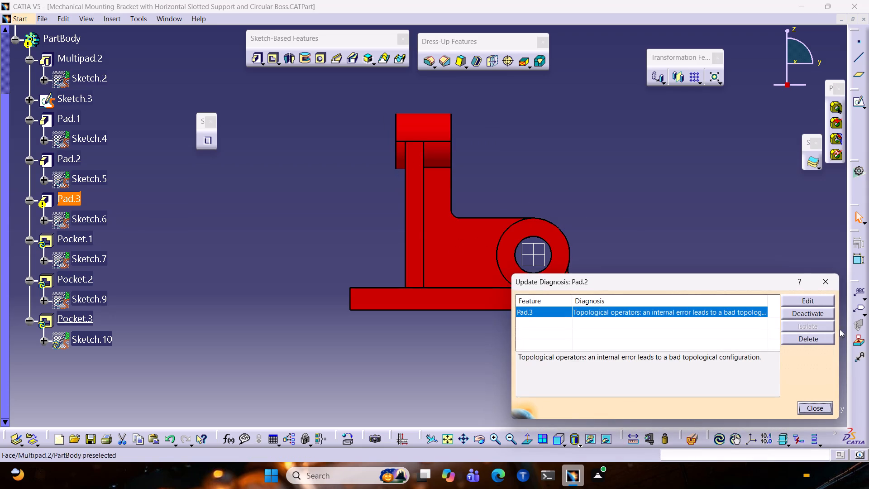
click(824, 341)
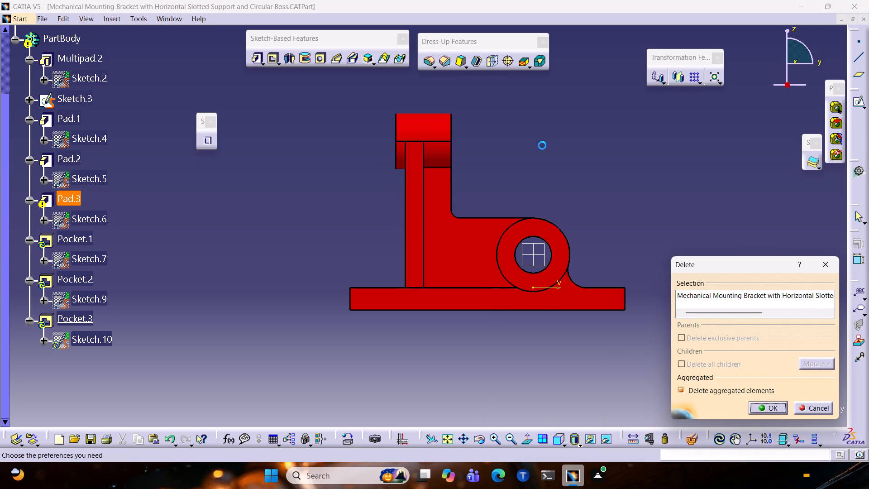
click(775, 407)
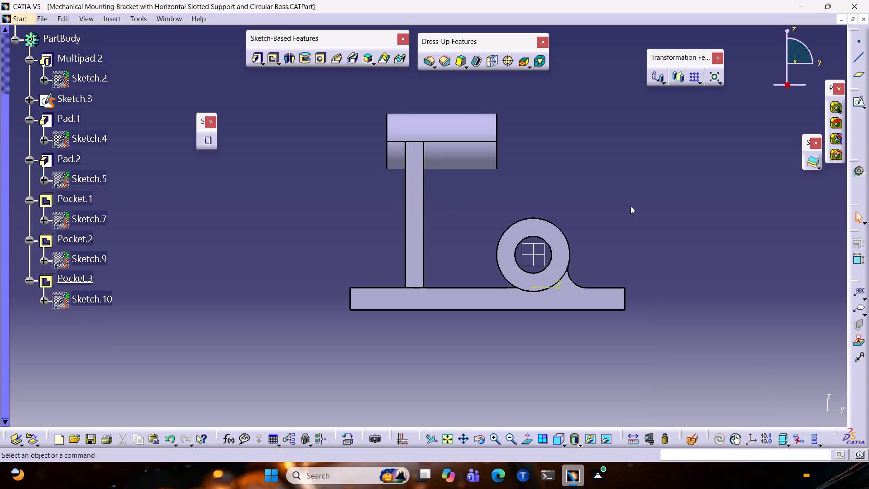
Examine the bracket without its web in a four-view layout with isometric, top, front and side views.
scroll(538, 161, down, 1)
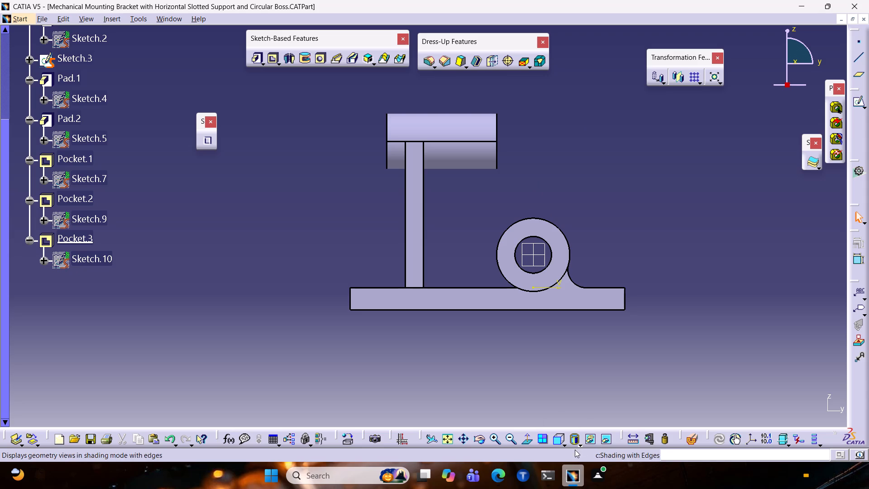
click(563, 446)
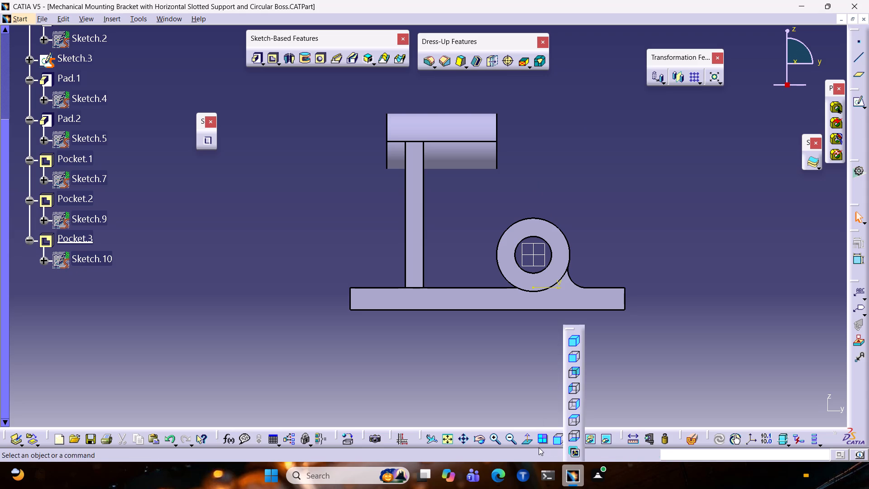
click(526, 442)
click(526, 442)
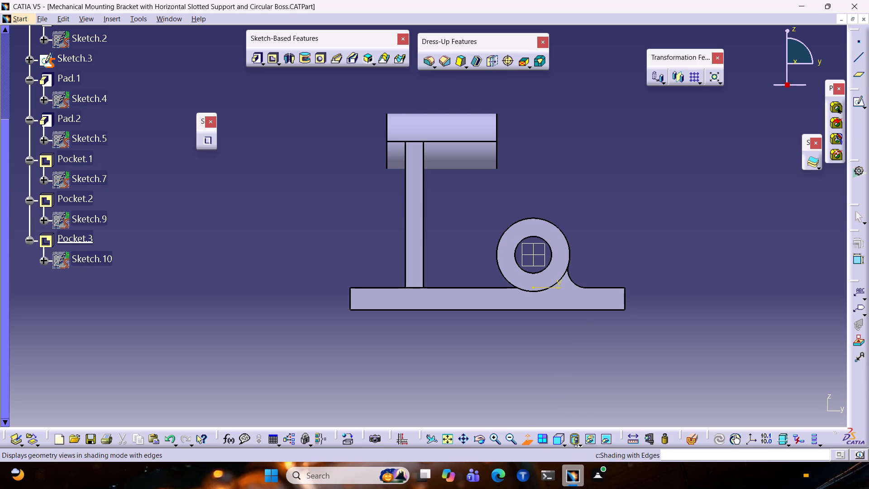
click(573, 441)
click(635, 389)
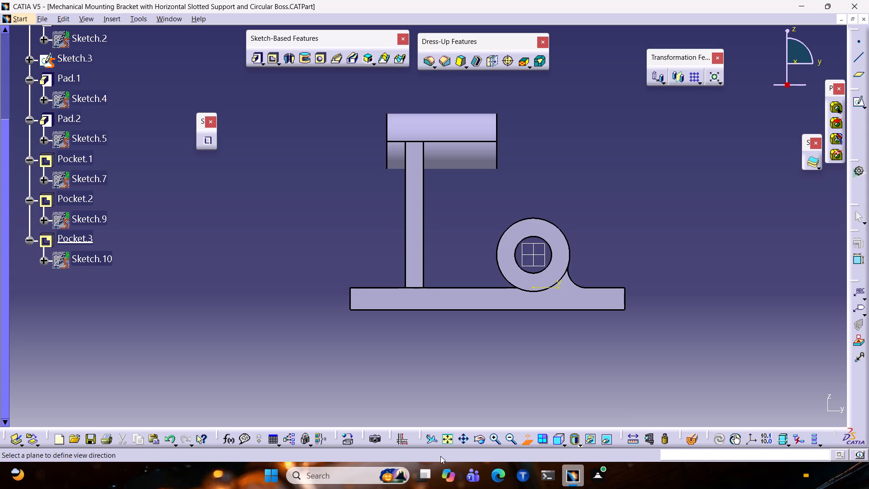
click(449, 440)
click(449, 440)
click(461, 436)
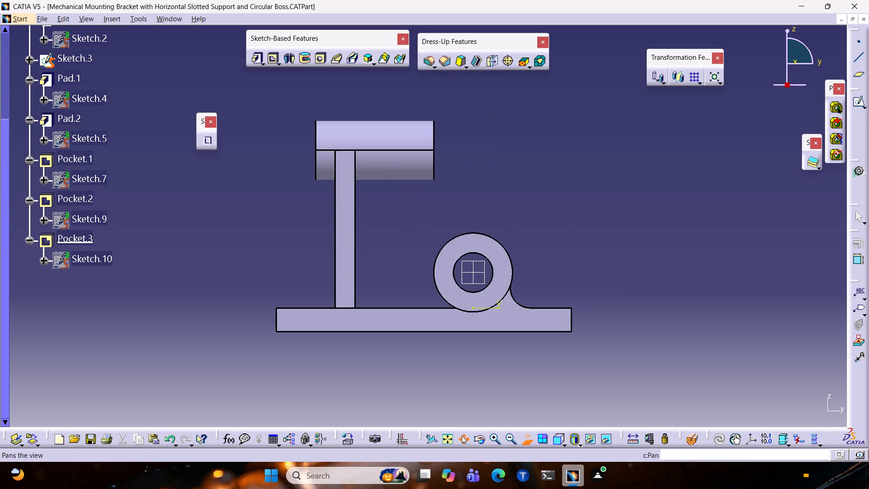
click(461, 441)
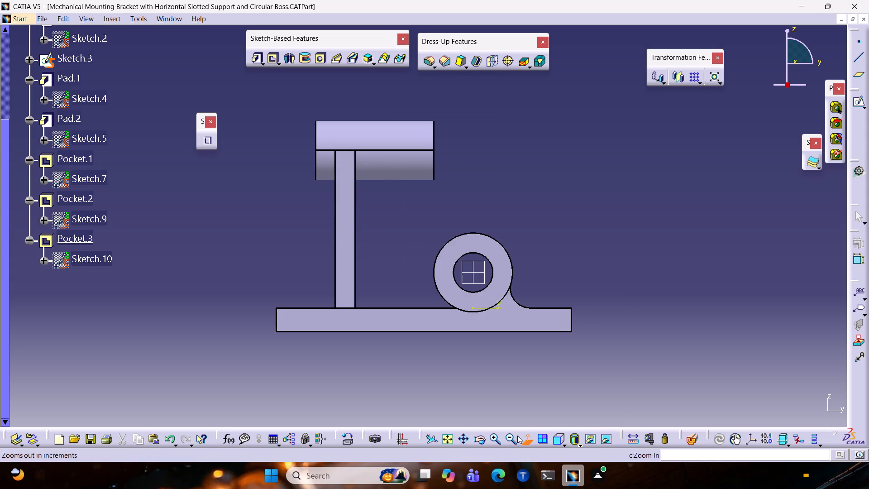
click(545, 443)
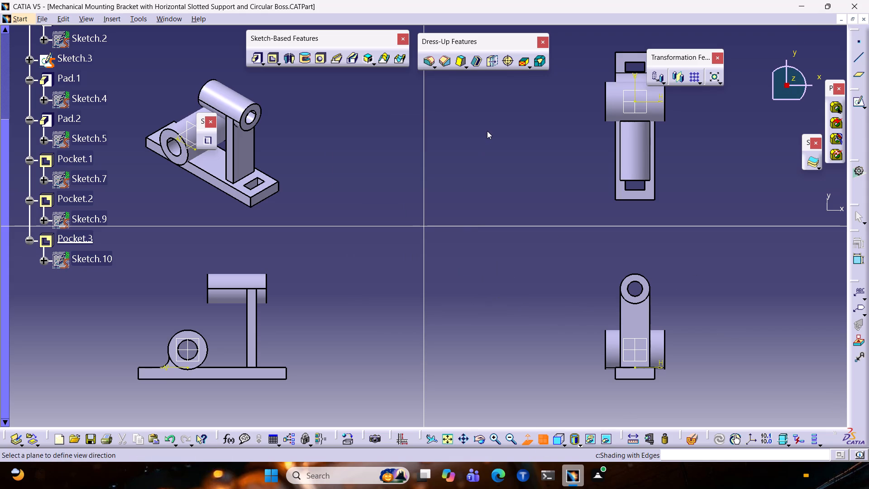
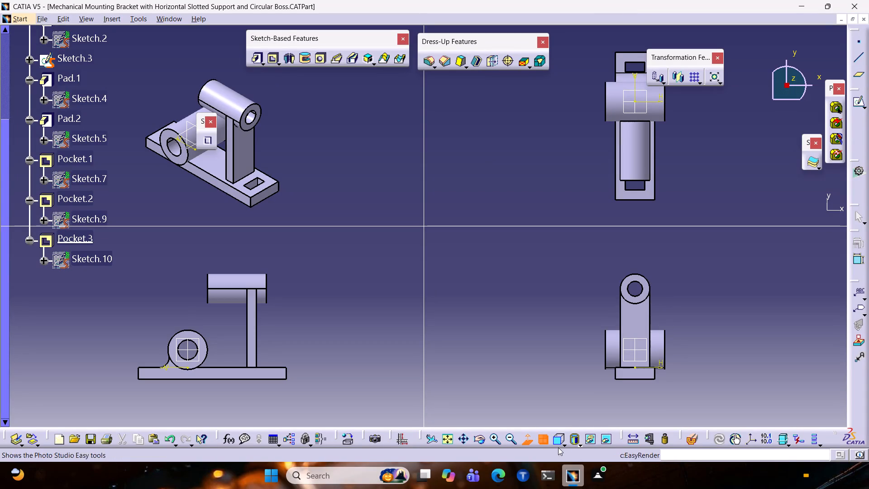
Return from the four-view layout to a single view and view the bracket normal to the yz plane.
click(541, 441)
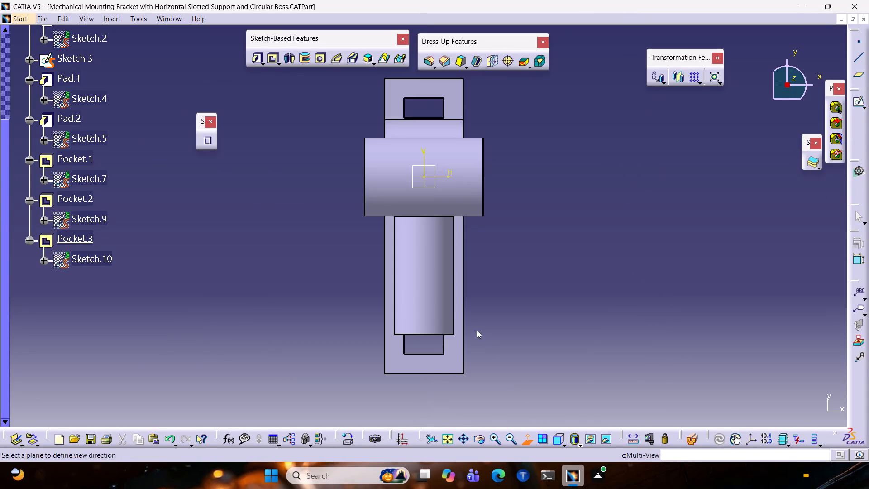
middle_drag(503, 319, 270, 134)
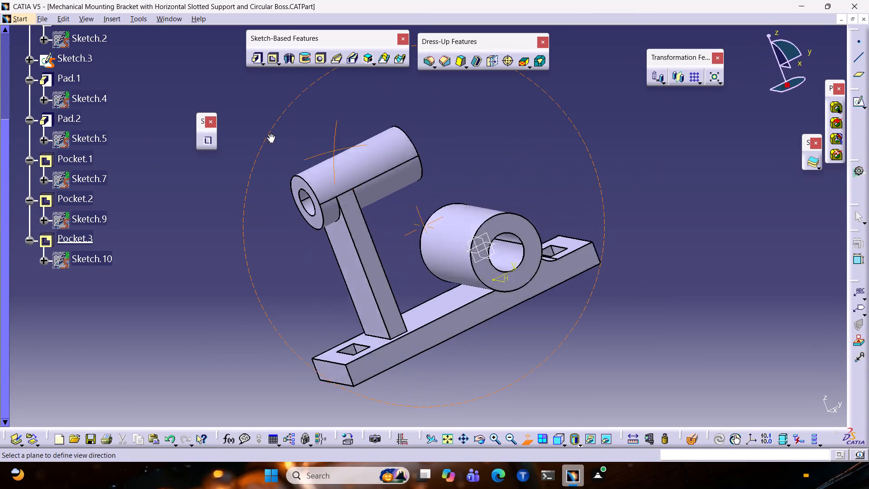
middle_drag(270, 134, 401, 184)
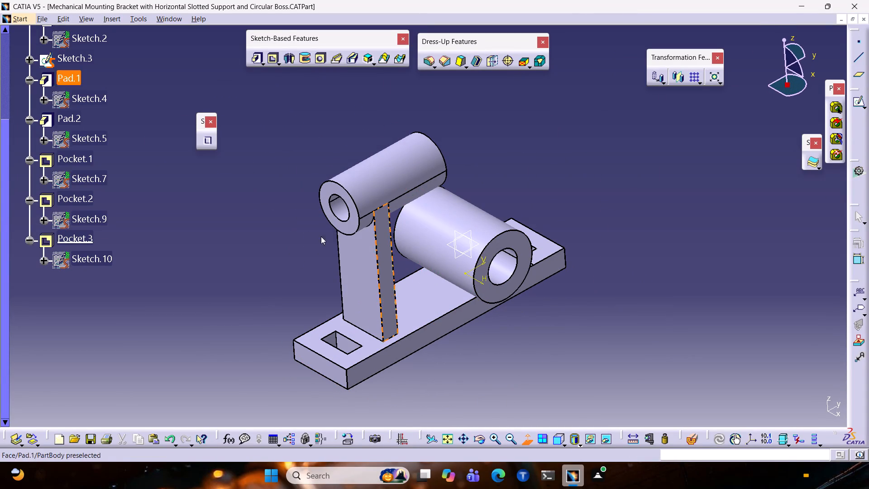
scroll(97, 226, up, 5)
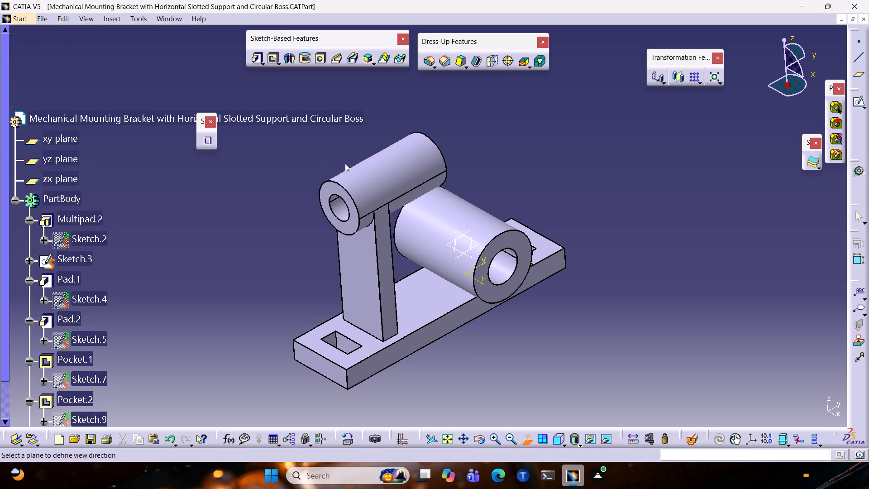
click(71, 162)
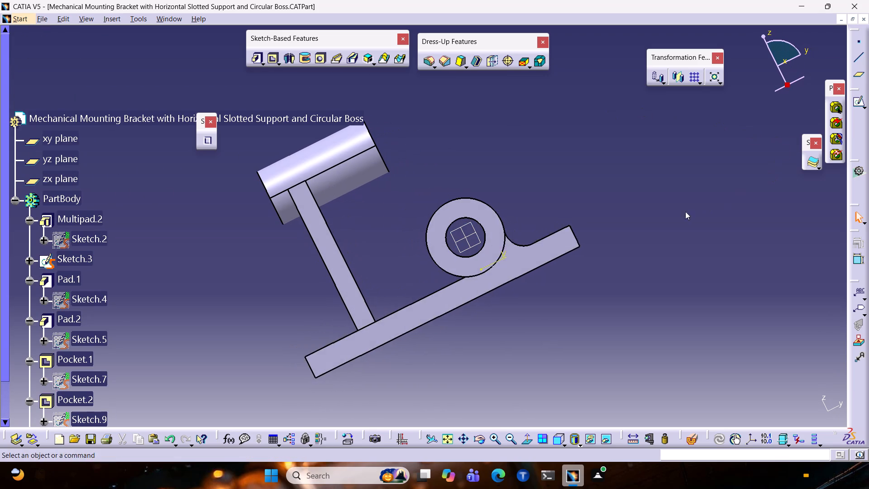
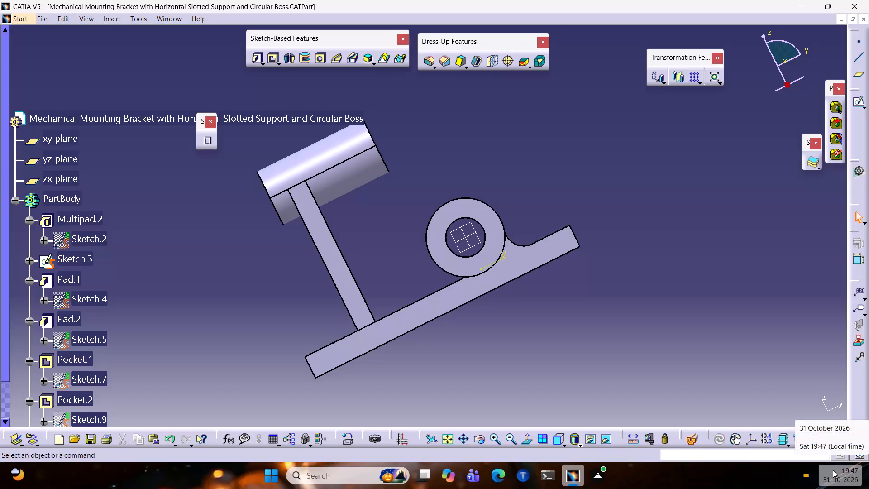
Straighten the view normal to the yz plane and open a new sketch on the yz plane.
middle_click(591, 296)
ctrl+middle_drag(592, 295, 586, 350)
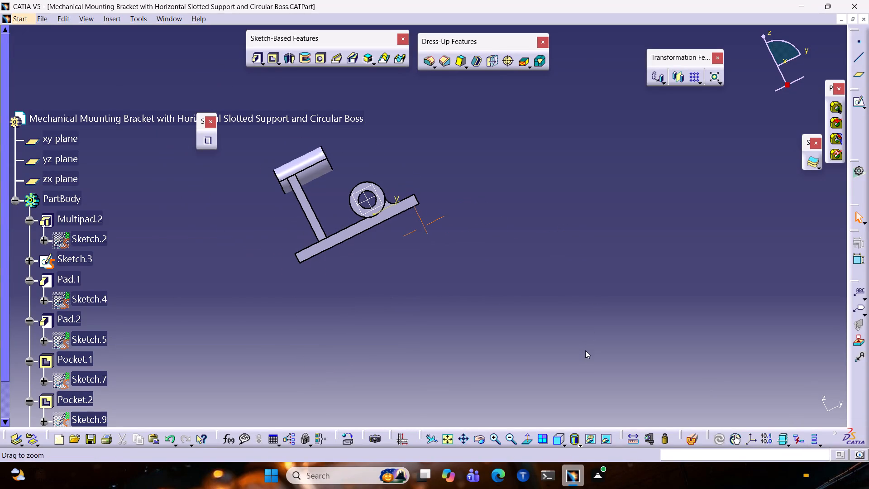
ctrl+middle_drag(405, 238, 493, 184)
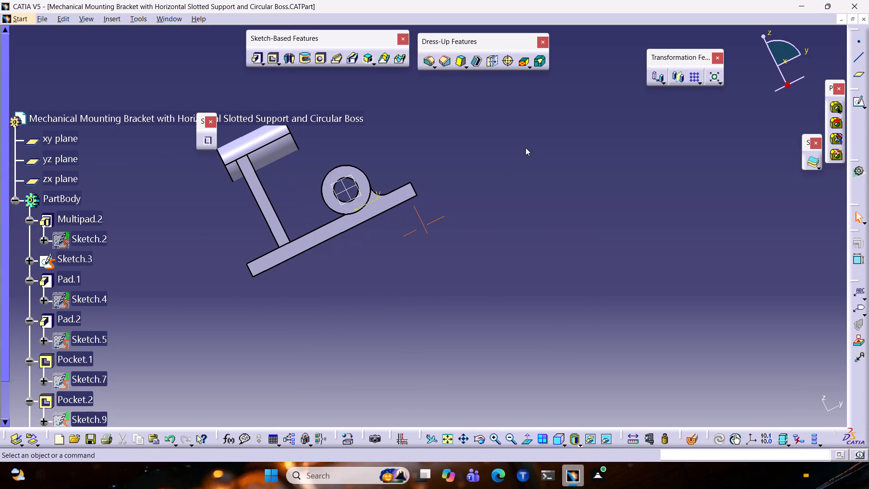
middle_drag(523, 152, 579, 300)
click(525, 441)
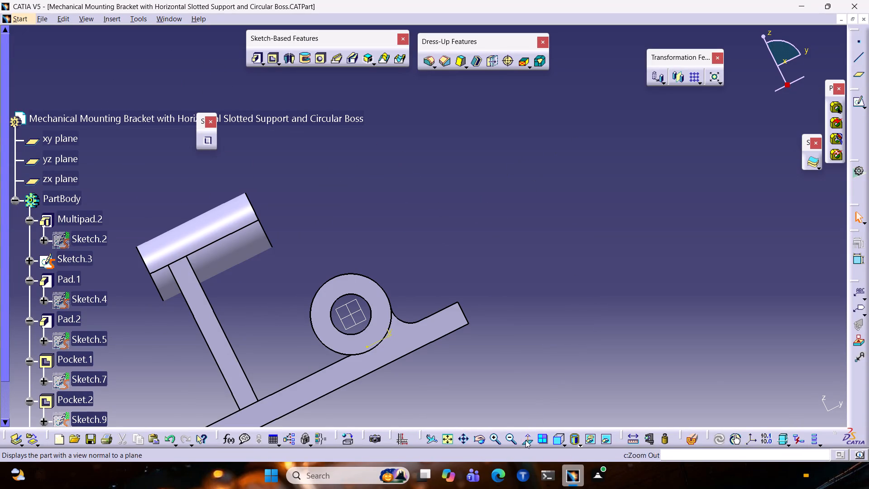
click(562, 437)
double_click(556, 441)
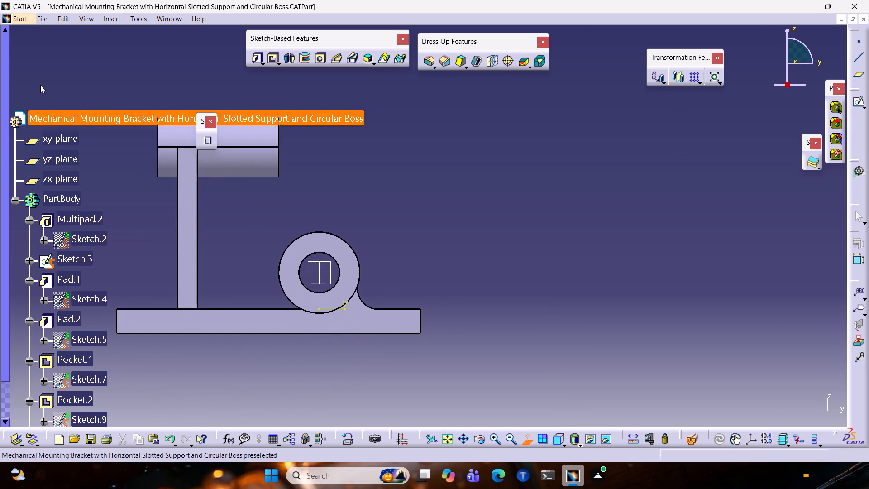
click(54, 157)
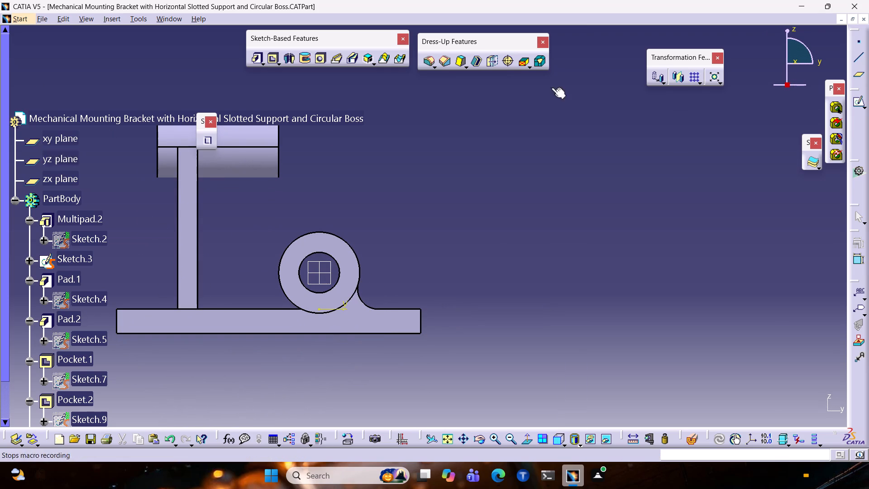
click(855, 102)
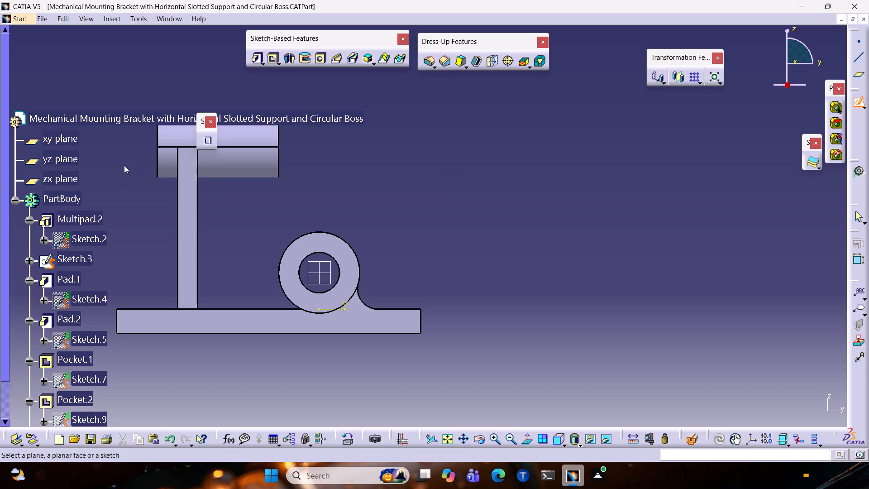
click(72, 155)
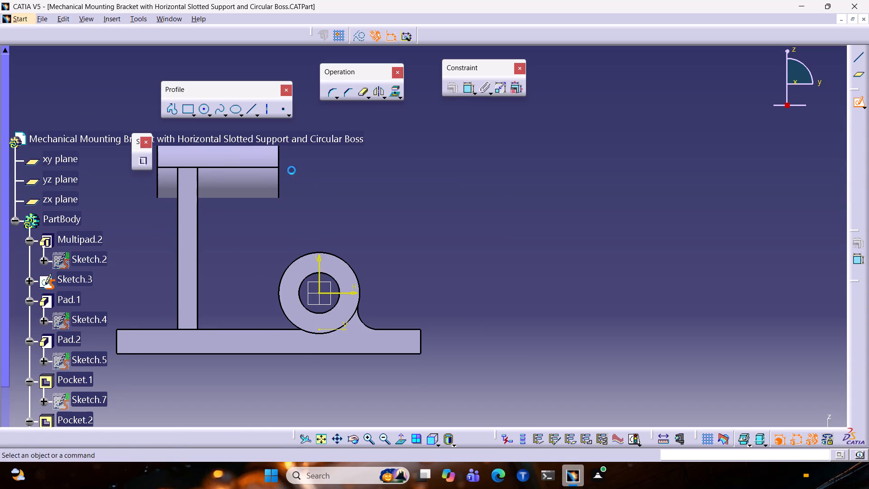
Project the boss-side vertical end edge of the upper support (Pad.2) and the boss's outer circular edge into the sketch.
click(284, 177)
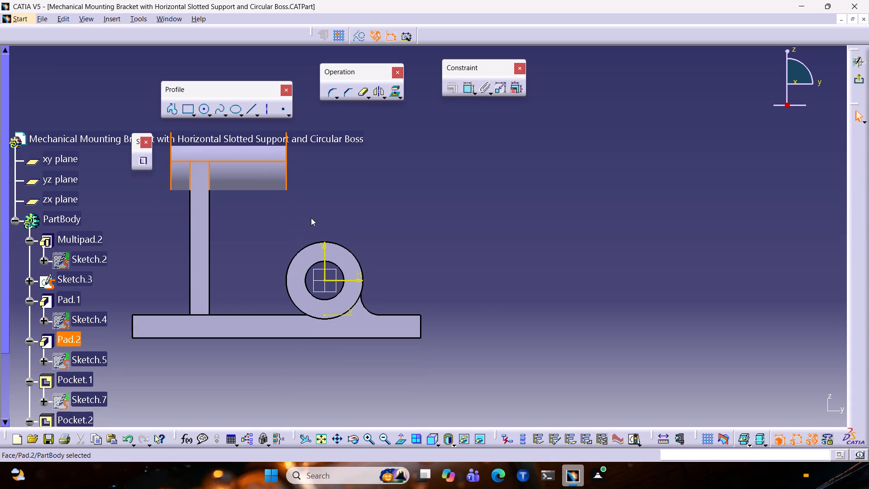
click(312, 217)
click(285, 158)
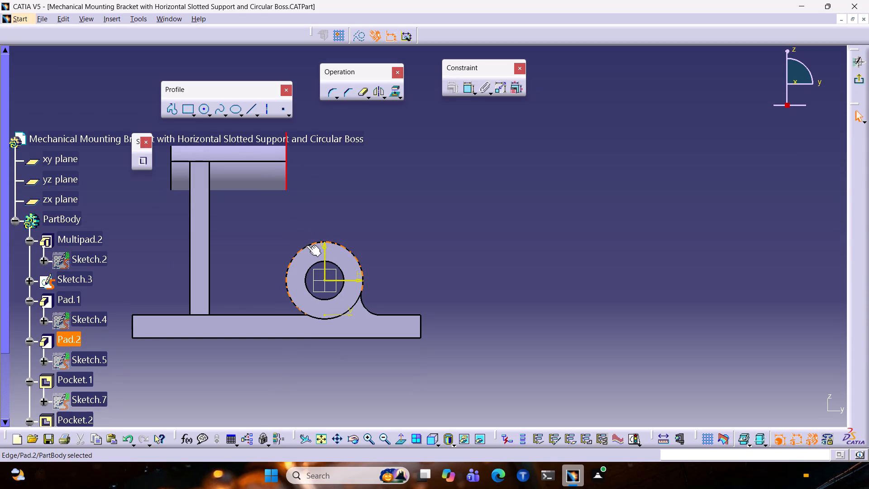
ctrl+click(306, 245)
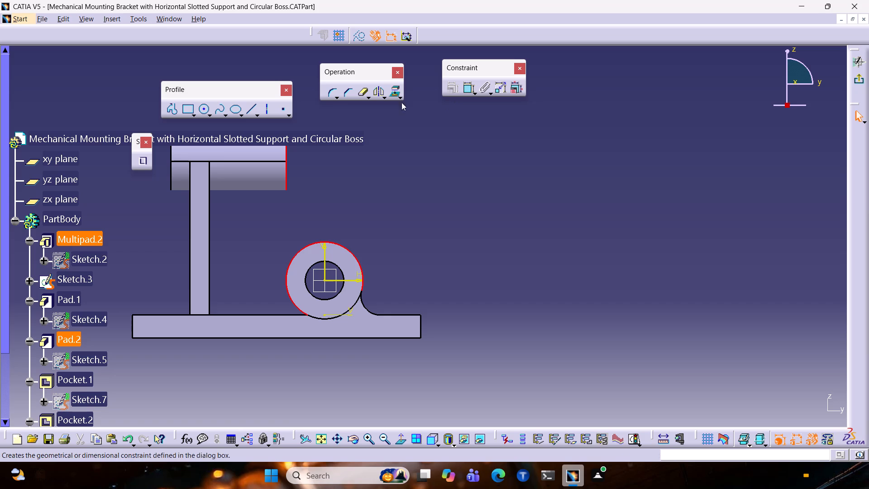
click(392, 92)
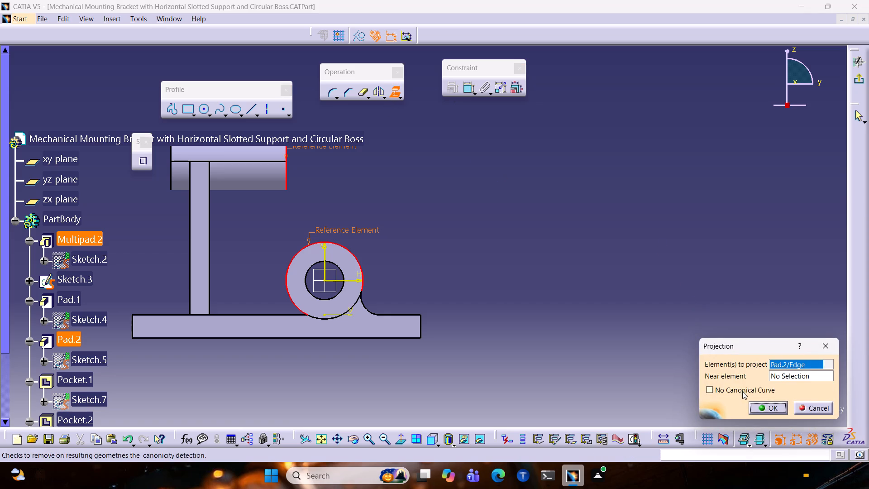
click(761, 408)
click(498, 194)
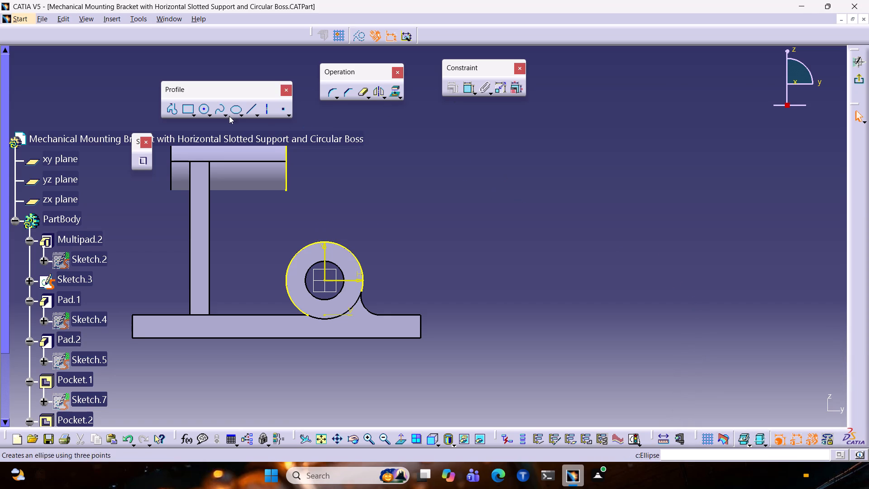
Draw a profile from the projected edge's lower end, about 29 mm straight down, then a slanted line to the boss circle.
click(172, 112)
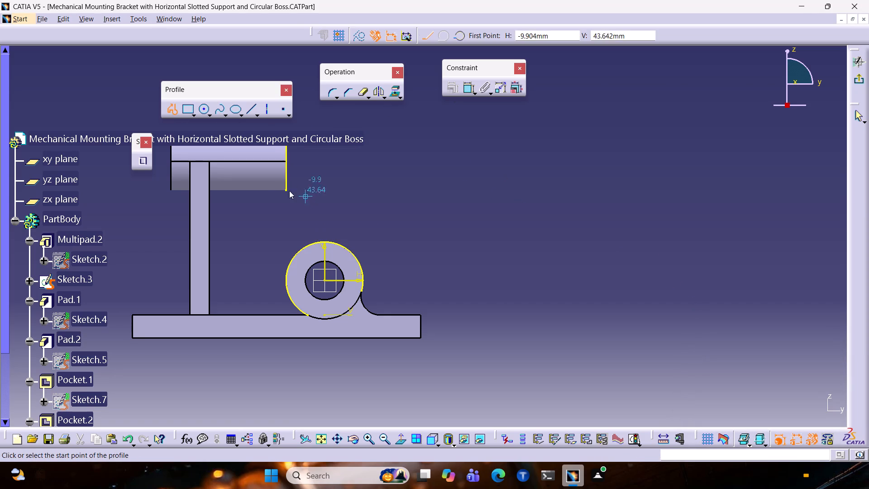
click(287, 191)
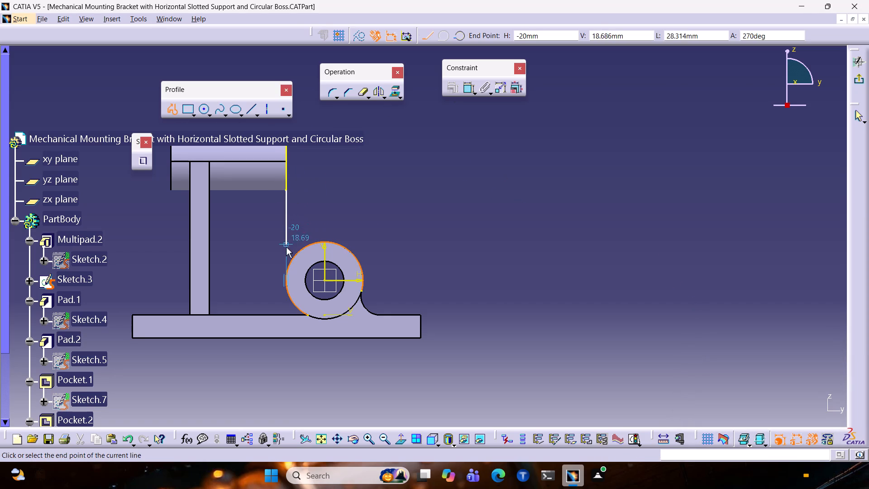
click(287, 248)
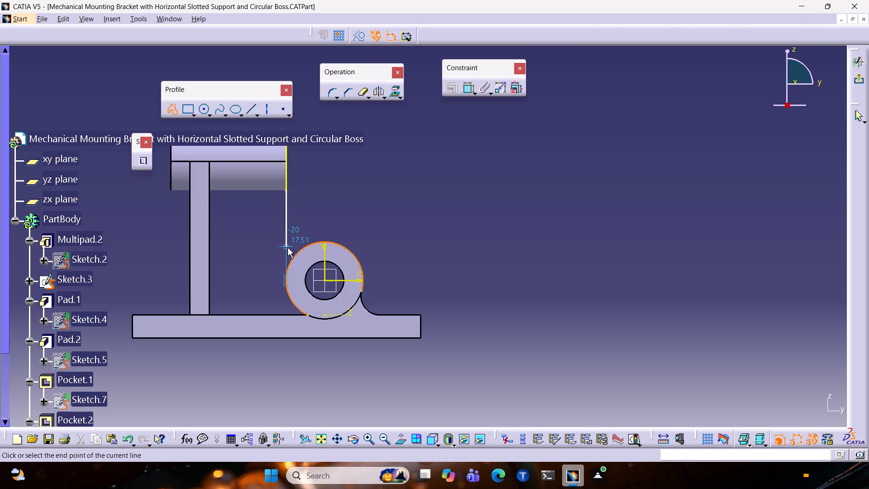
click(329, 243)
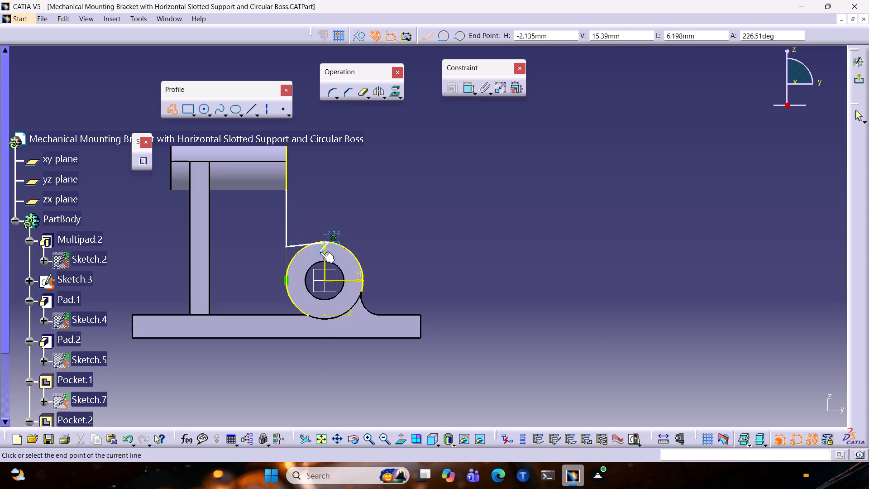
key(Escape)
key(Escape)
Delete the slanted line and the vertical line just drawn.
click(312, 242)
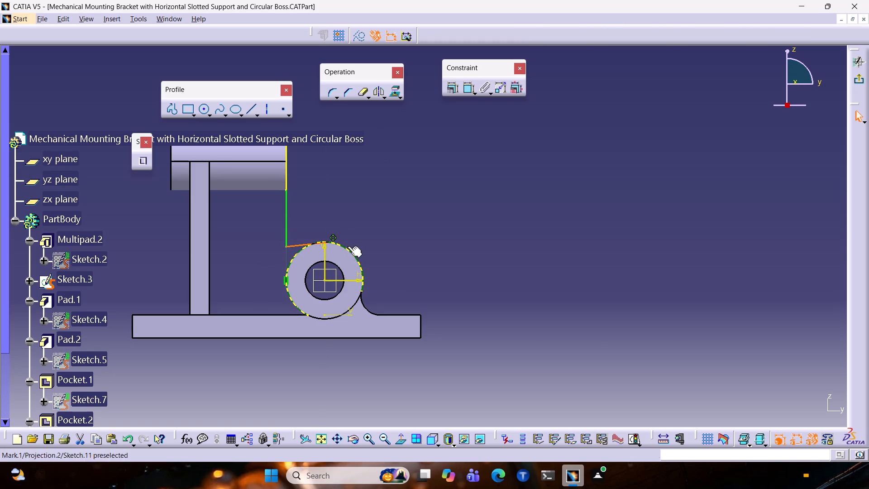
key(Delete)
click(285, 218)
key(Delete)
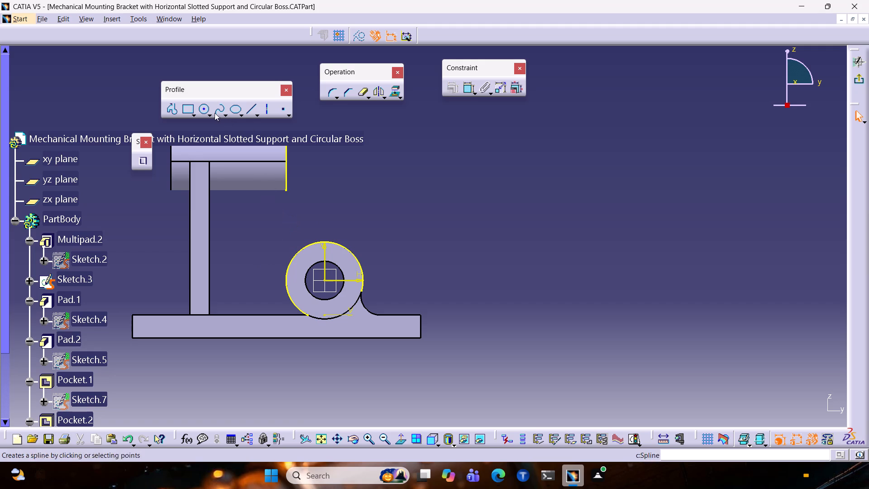
Draw a profile from the projected edge's lower end, about 26 mm straight down, then about 20 mm across to the boss circle's top.
click(171, 107)
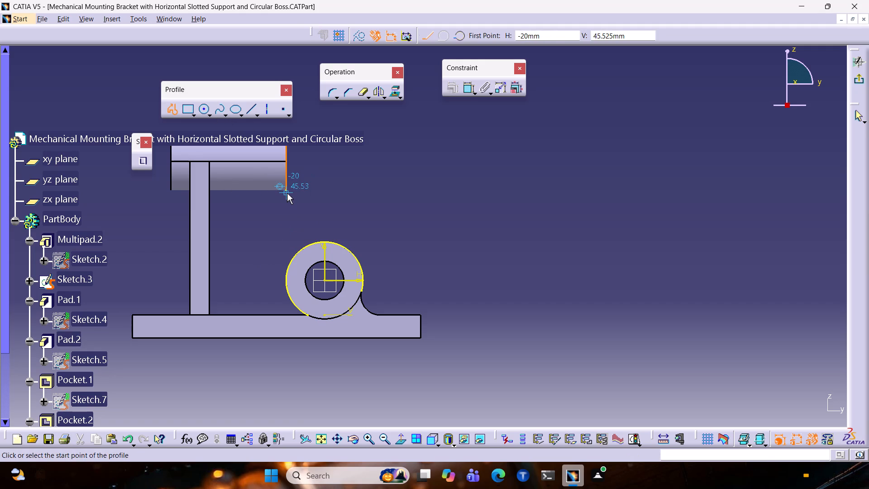
click(286, 191)
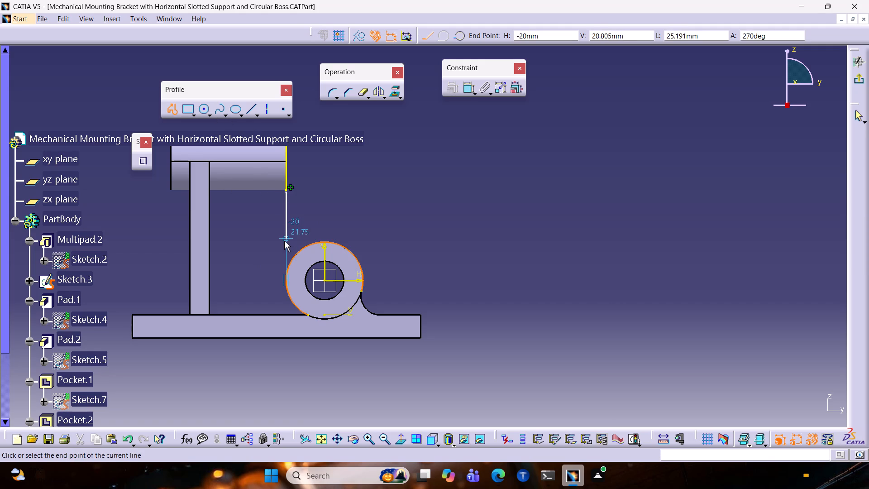
click(284, 243)
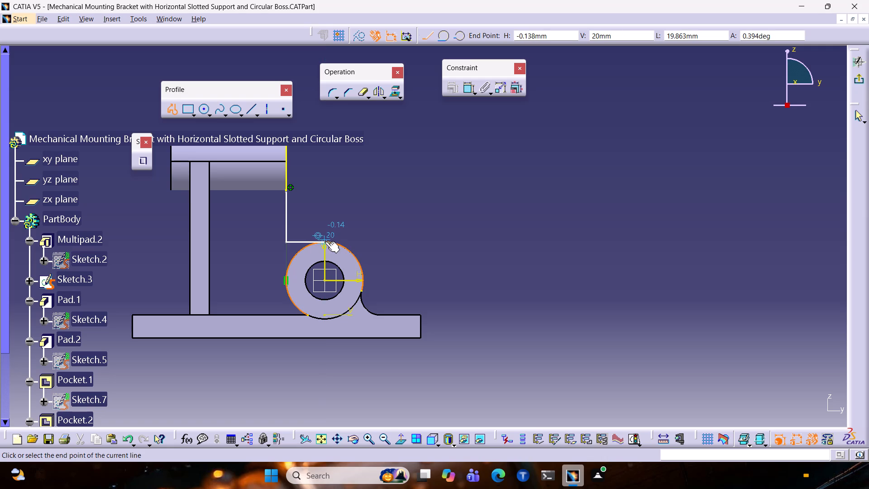
click(325, 241)
key(Escape)
key(Escape)
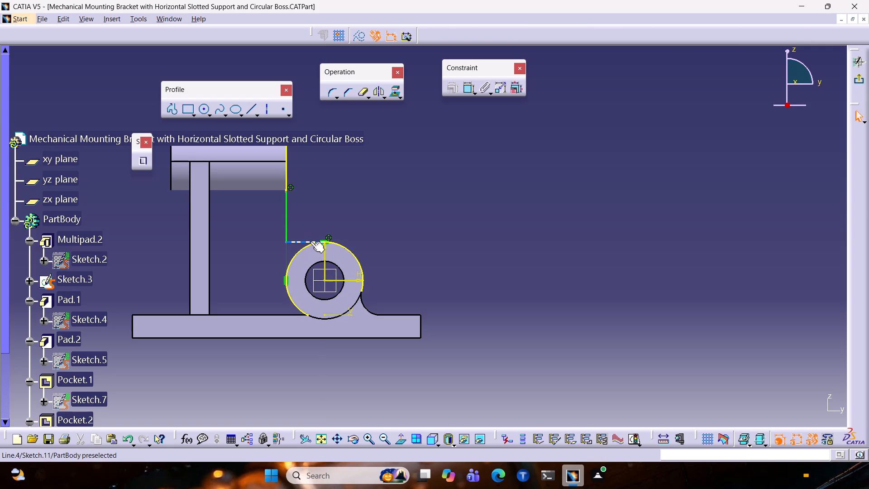
Add a Horizontal constraint to the short line meeting the top of the boss circle.
click(308, 243)
click(440, 91)
click(445, 87)
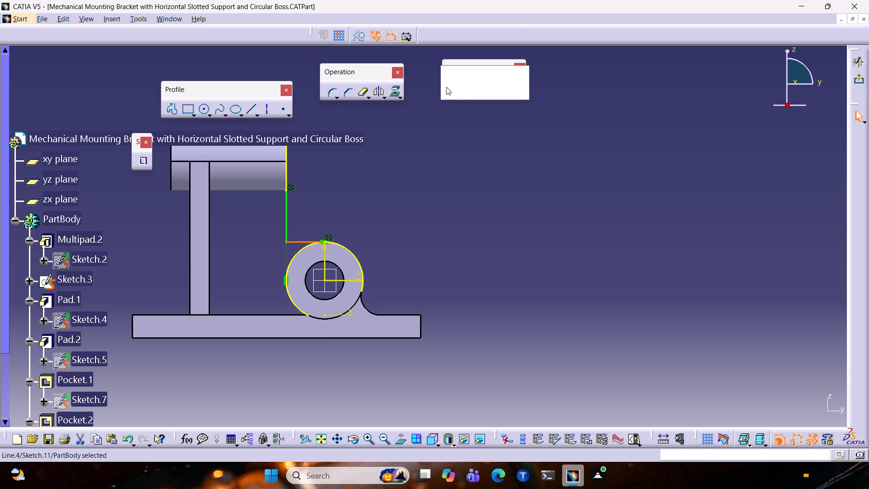
click(459, 98)
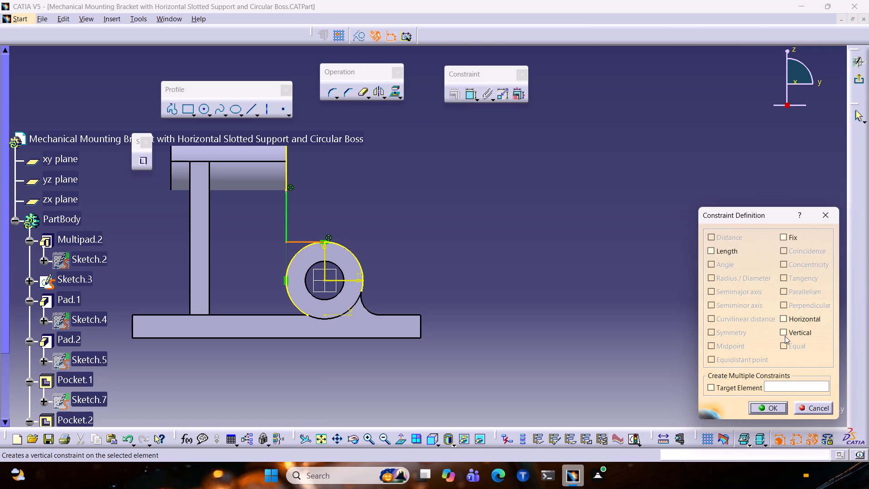
click(785, 321)
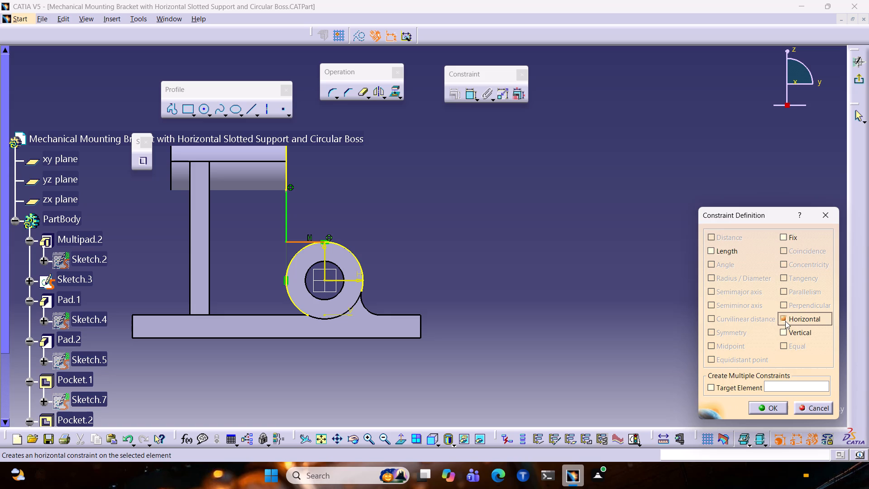
click(769, 405)
click(537, 229)
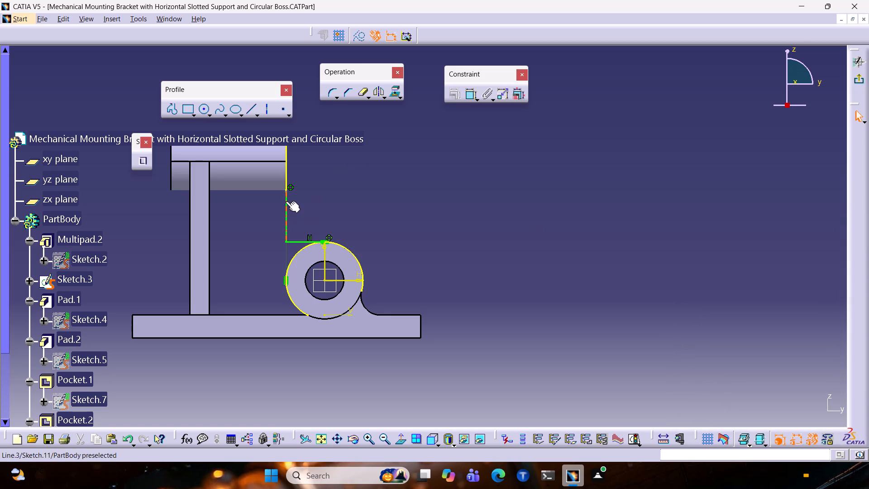
Make the vertical line's upper endpoint coincident with the lower endpoint of the projected support edge.
click(286, 198)
ctrl+middle_drag(306, 210, 408, 155)
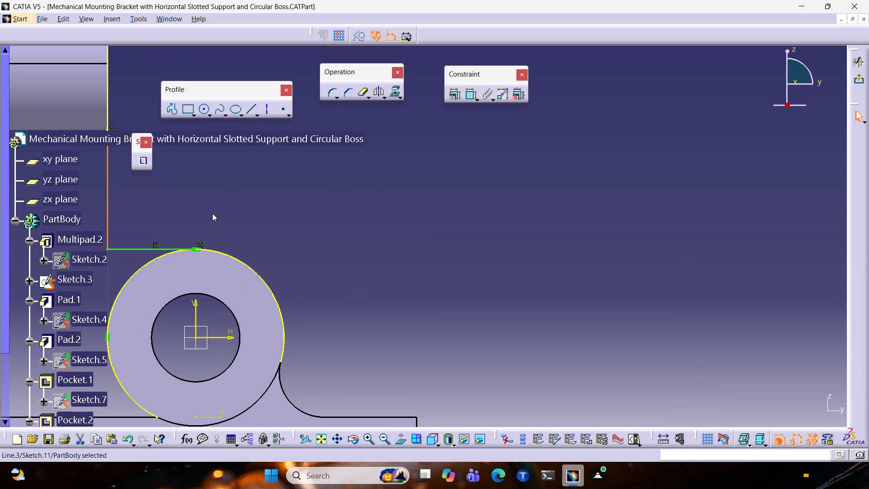
middle_drag(212, 213, 463, 458)
click(356, 380)
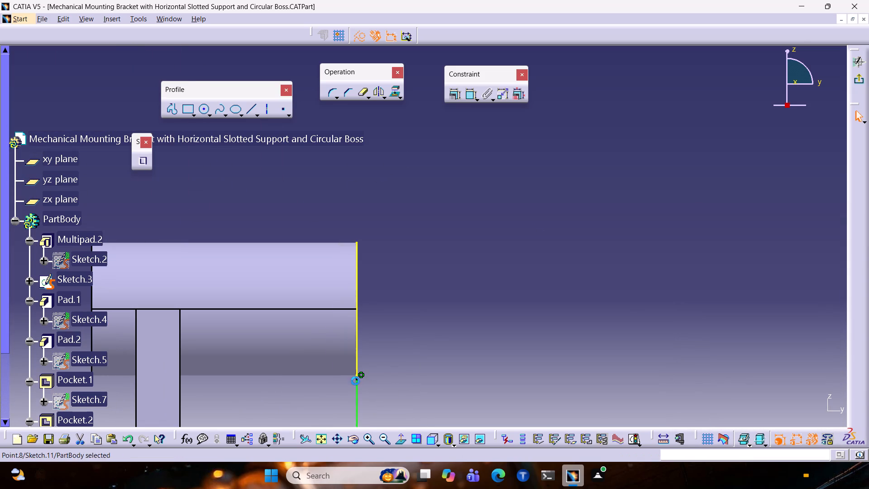
ctrl+click(357, 374)
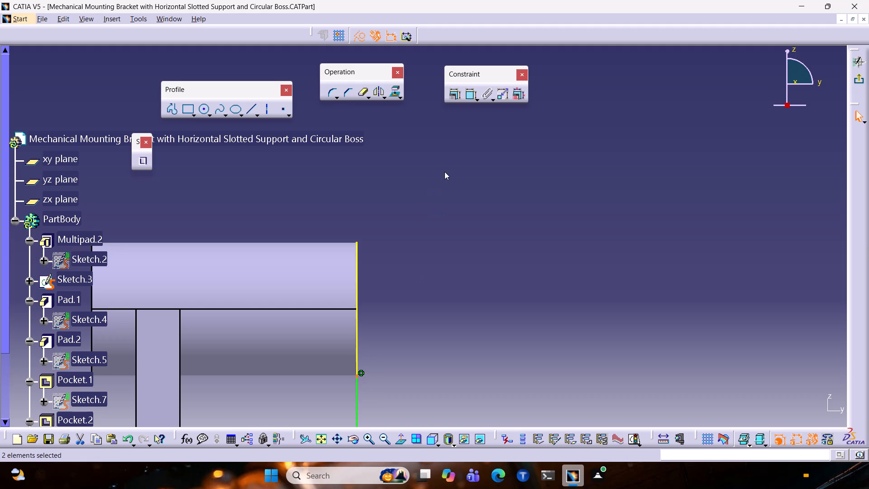
click(456, 94)
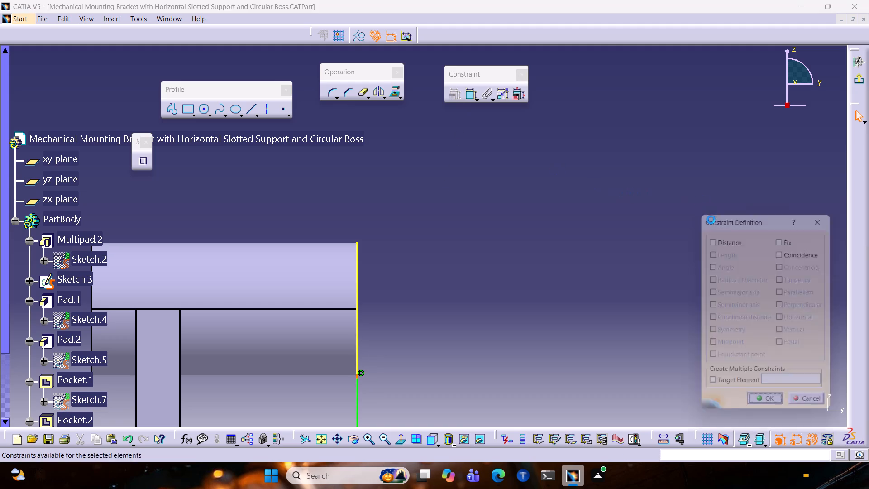
click(796, 254)
click(774, 410)
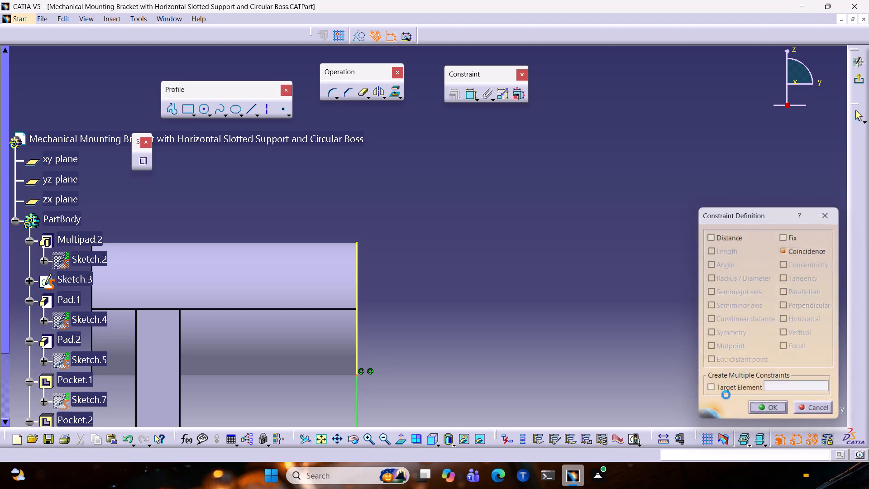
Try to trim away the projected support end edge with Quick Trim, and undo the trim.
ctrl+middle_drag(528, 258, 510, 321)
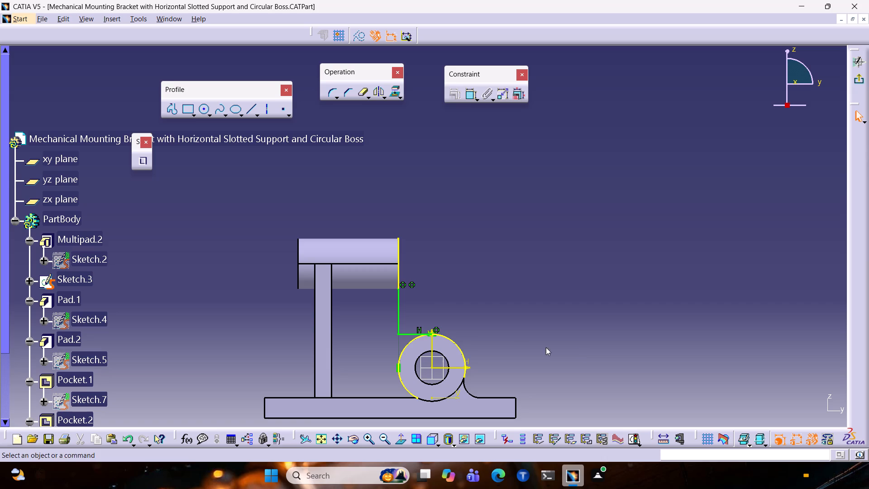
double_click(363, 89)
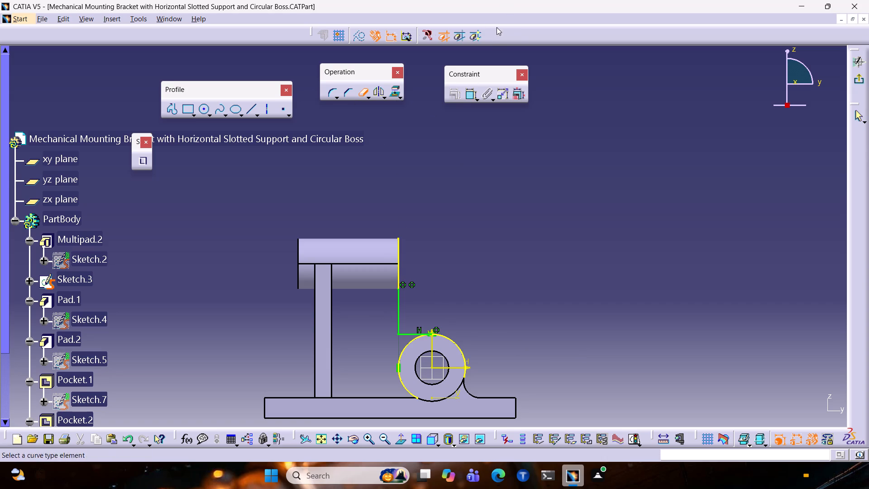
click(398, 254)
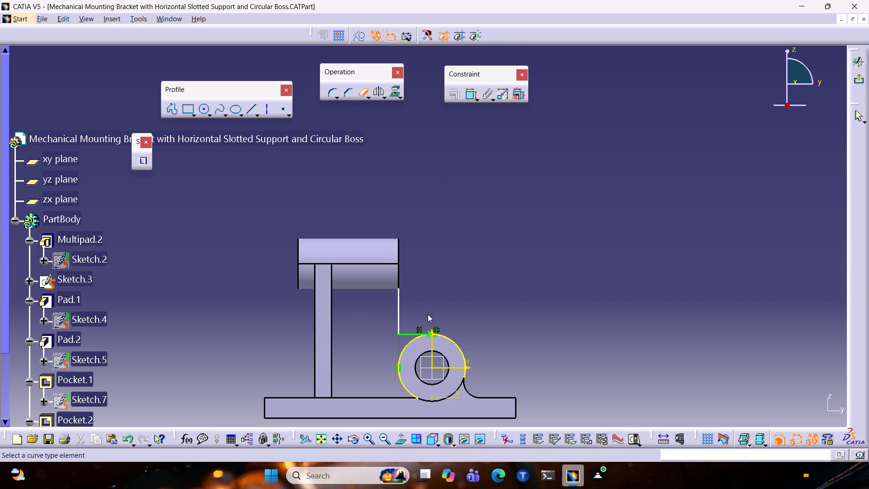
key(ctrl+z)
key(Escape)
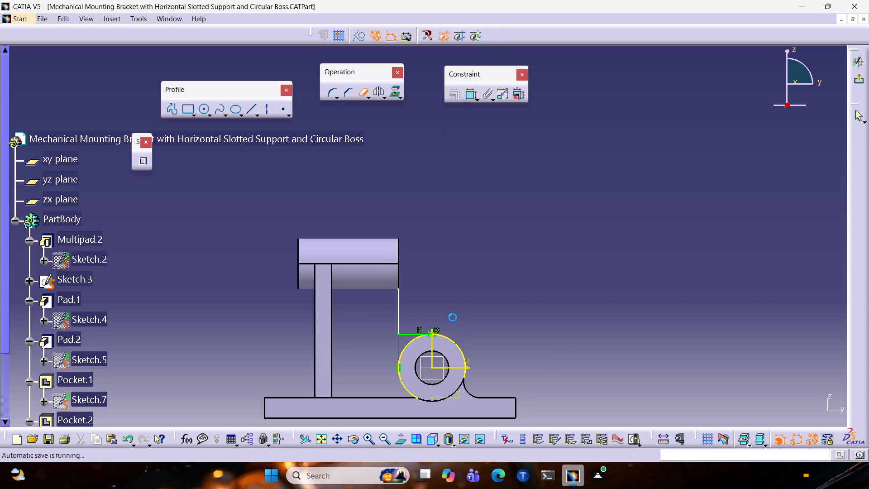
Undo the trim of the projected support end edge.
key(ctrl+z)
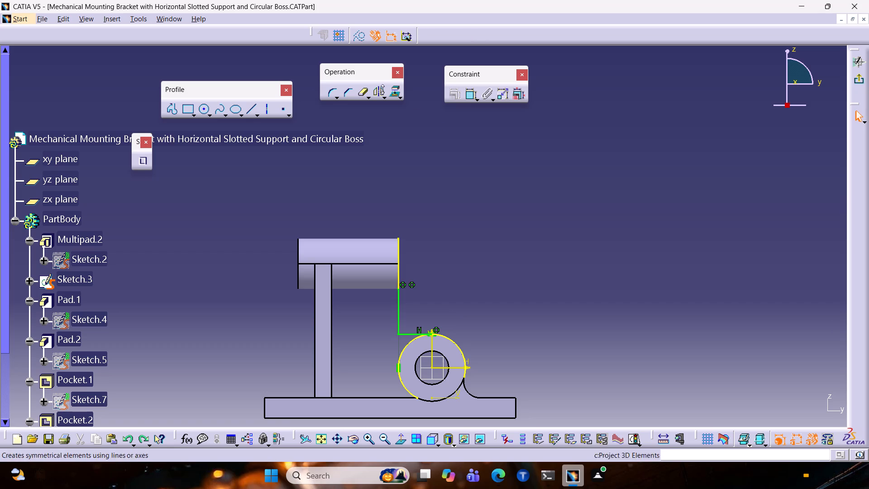
Trim away the portion of the projected boss circle on the side facing the upright with Quick Trim.
double_click(366, 94)
click(366, 94)
double_click(362, 92)
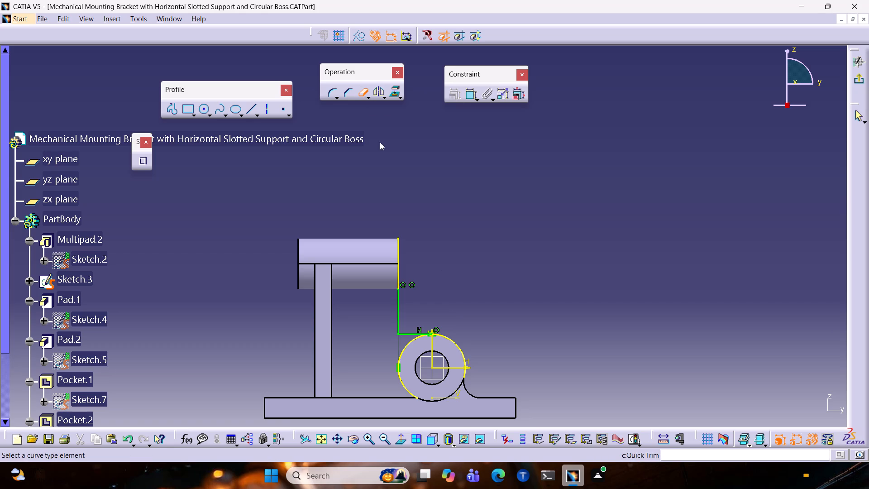
click(409, 342)
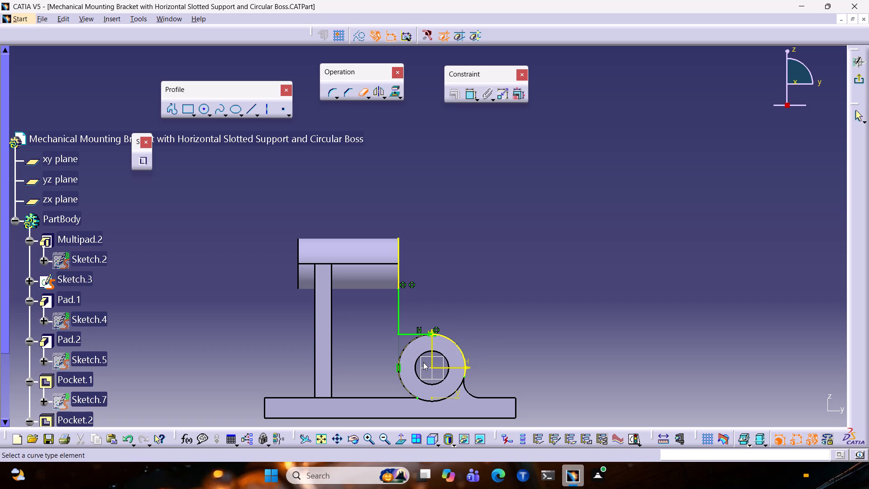
key(Escape)
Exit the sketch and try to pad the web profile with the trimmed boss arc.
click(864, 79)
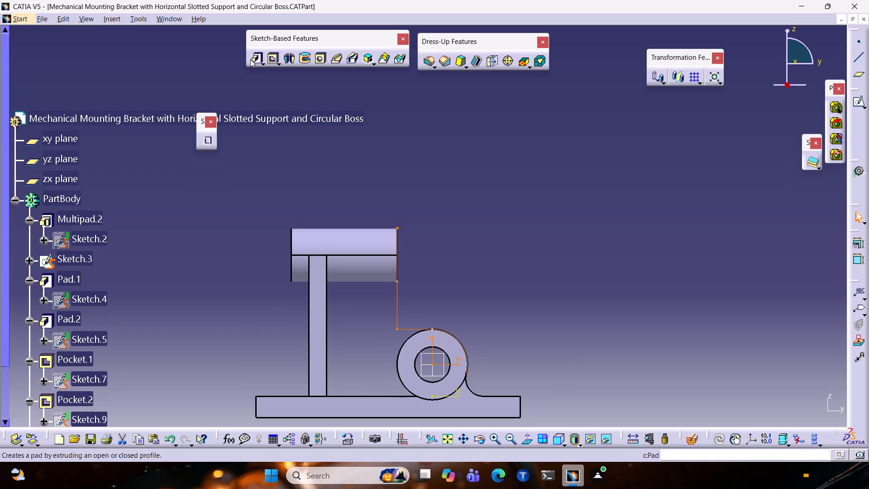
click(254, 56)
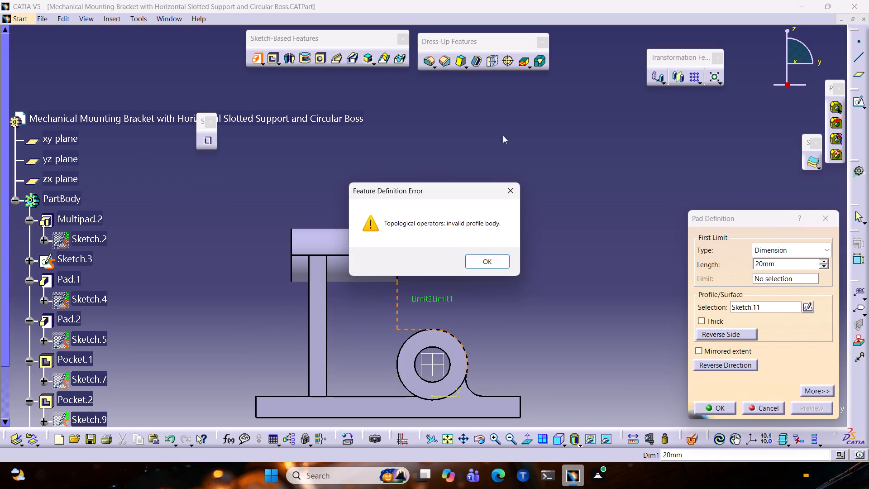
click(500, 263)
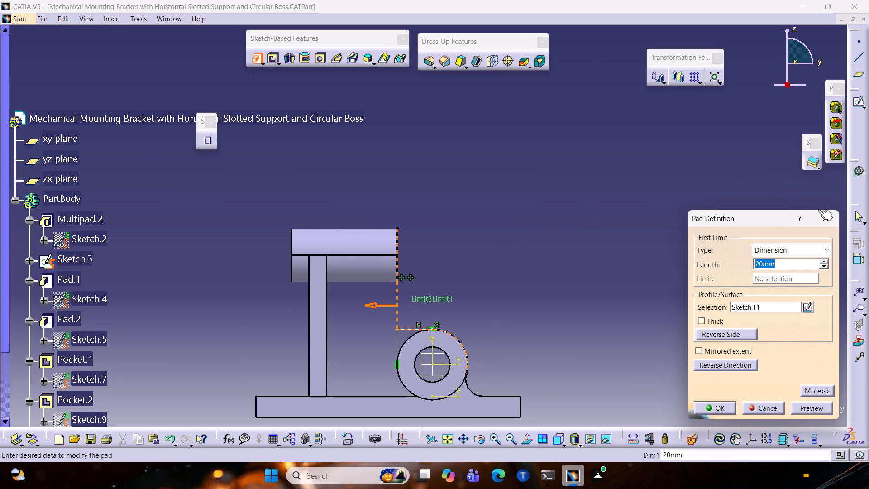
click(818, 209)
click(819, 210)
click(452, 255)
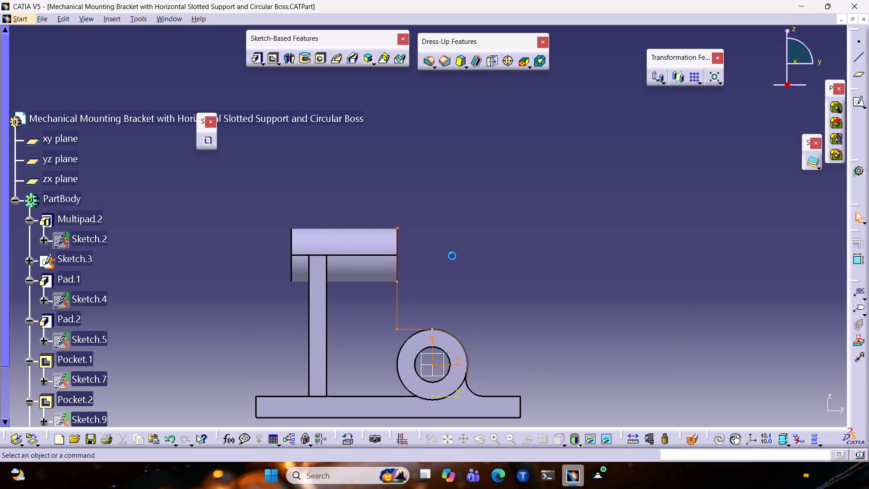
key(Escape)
Reopen the web sketch and convert the projected support end edge into a construction element.
double_click(397, 260)
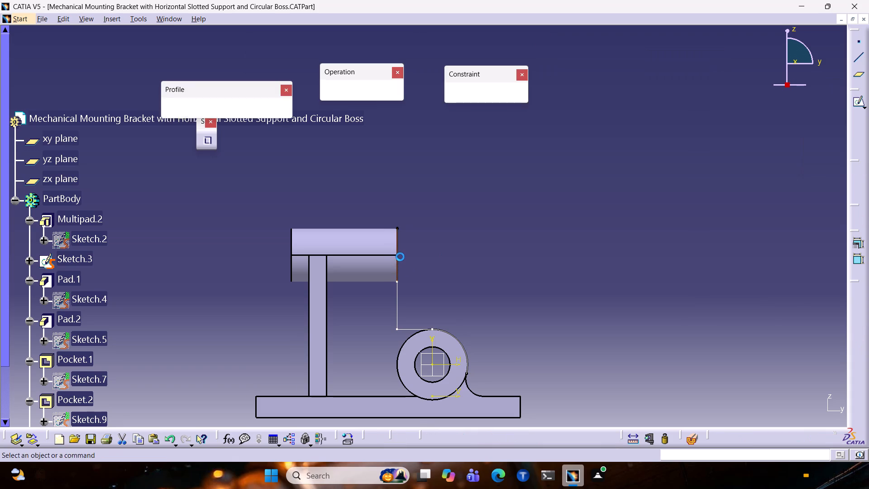
click(400, 259)
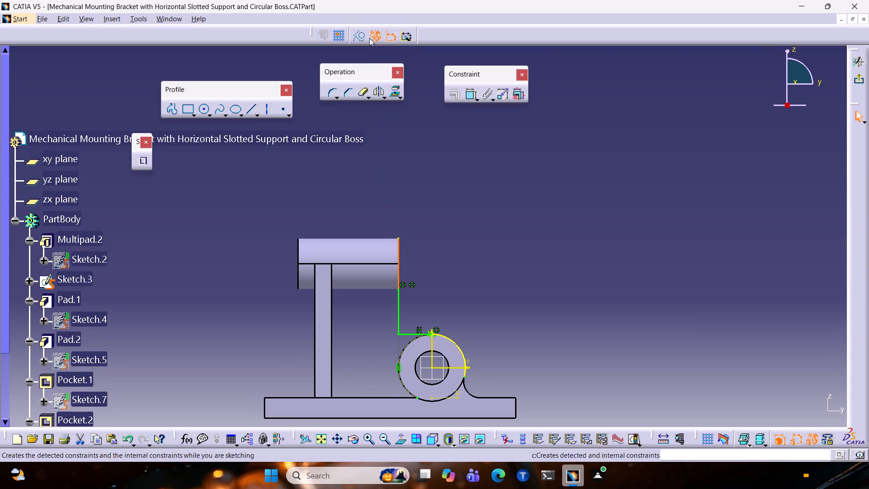
click(360, 36)
click(497, 280)
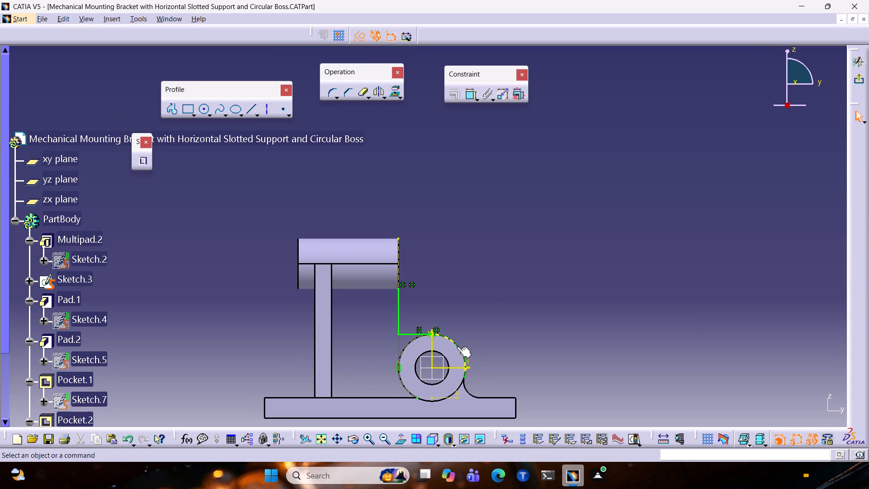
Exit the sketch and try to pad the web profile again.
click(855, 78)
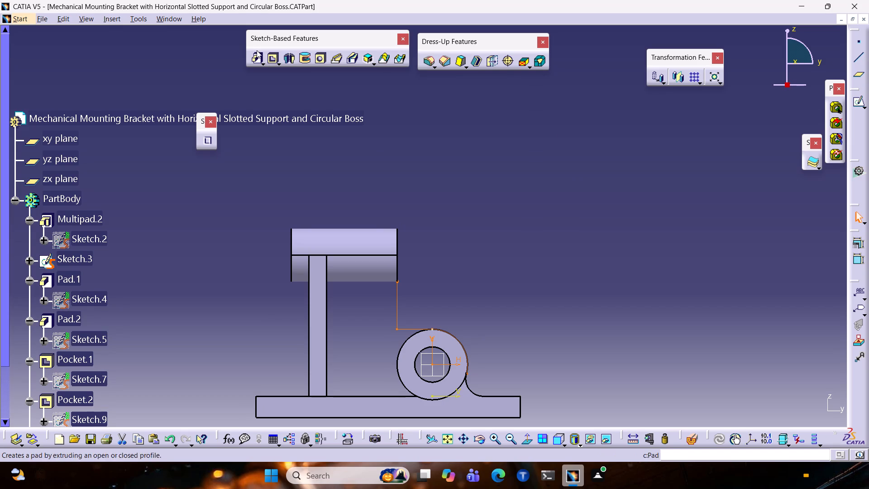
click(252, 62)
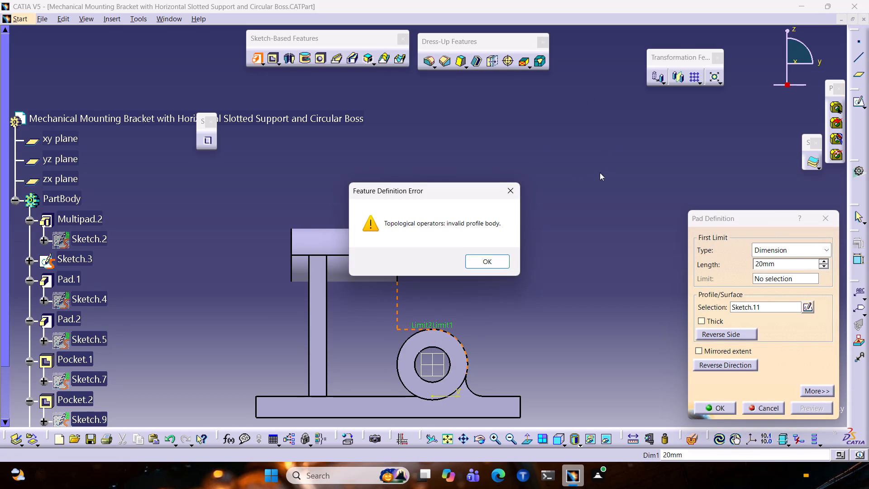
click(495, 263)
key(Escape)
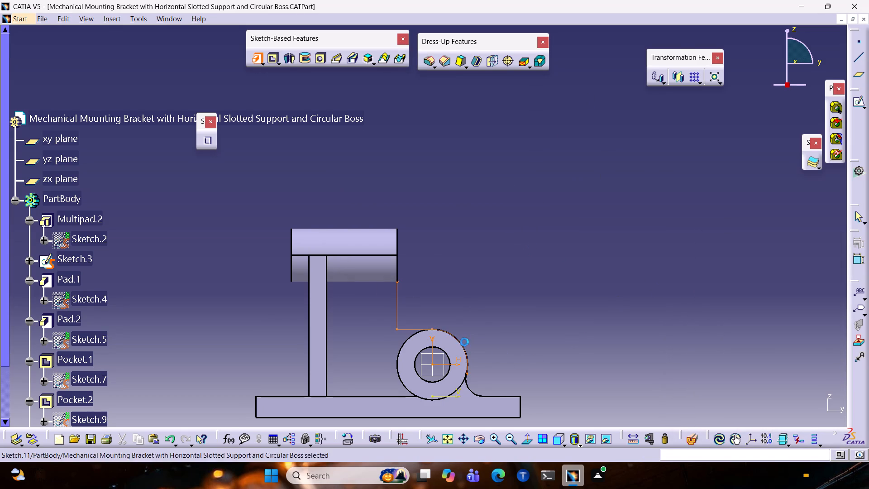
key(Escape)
Reopen the web sketch and convert the remaining projected boss arc into a construction element.
double_click(459, 339)
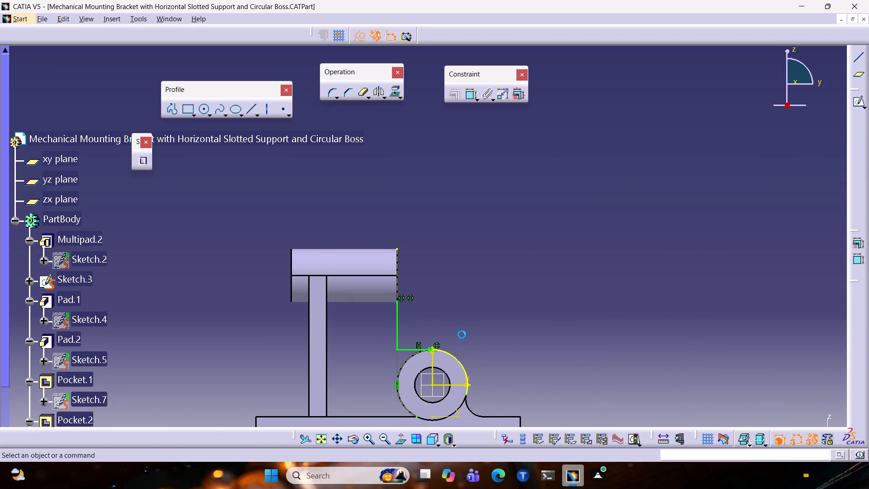
click(460, 347)
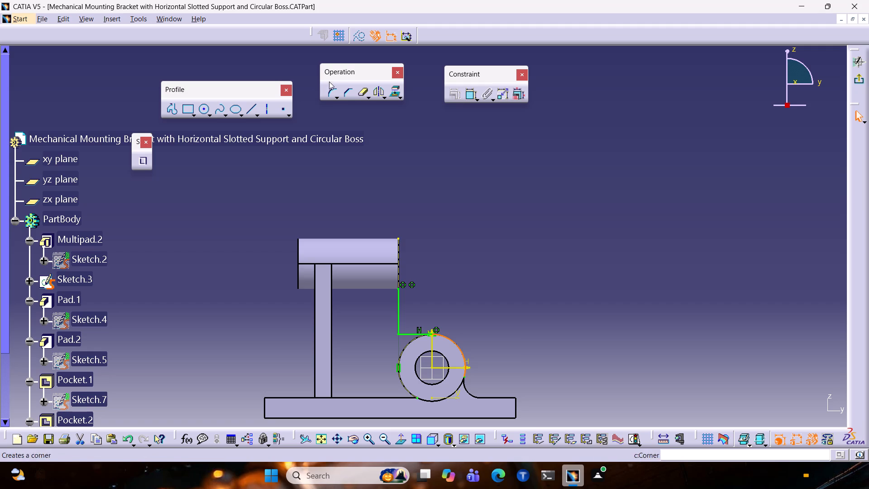
click(357, 37)
Exit the sketch and pad the open web profile with a length of 10/2 mm and mirrored extent.
click(854, 81)
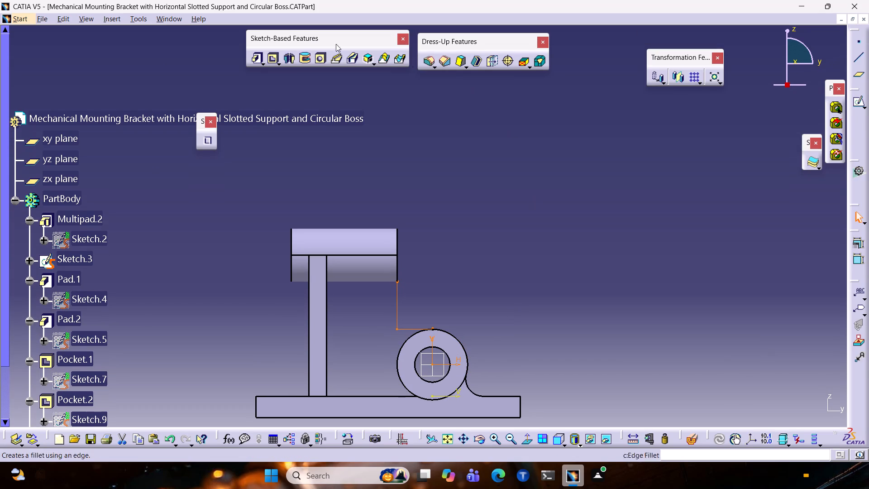
click(256, 57)
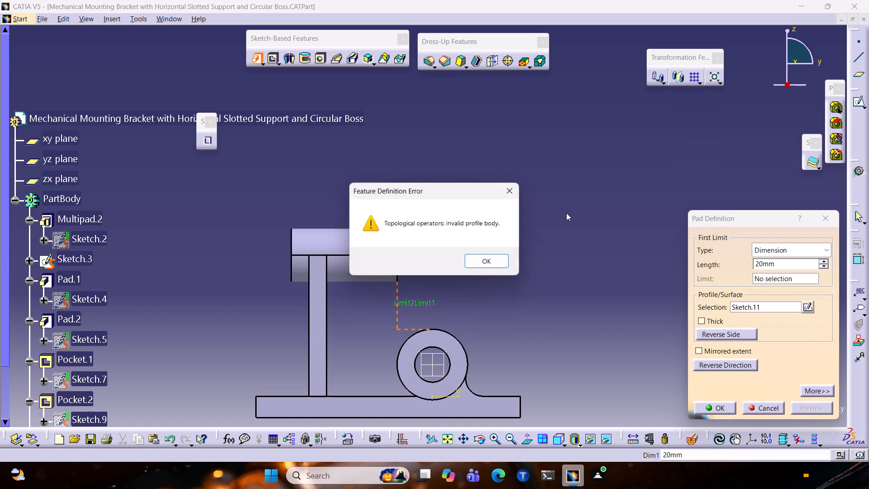
click(479, 253)
click(487, 259)
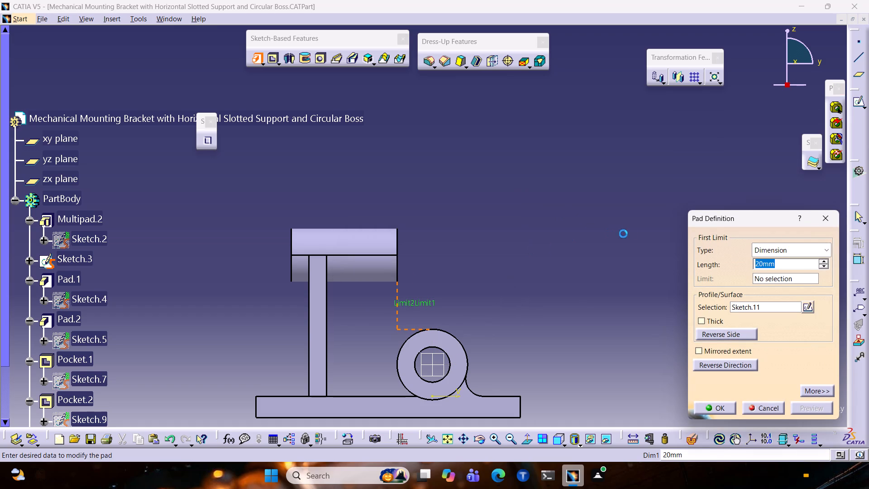
middle_drag(613, 317, 459, 343)
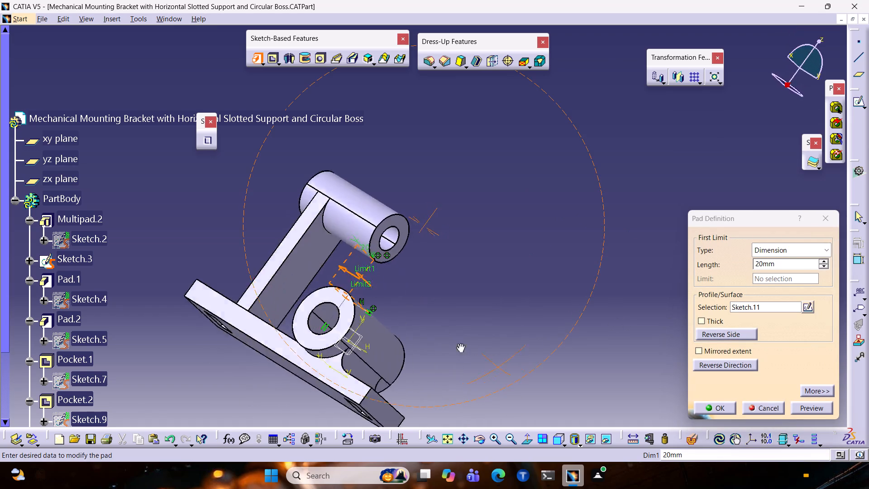
middle_drag(459, 343, 418, 335)
ctrl+scroll(418, 334, down, 1)
drag(786, 264, 719, 283)
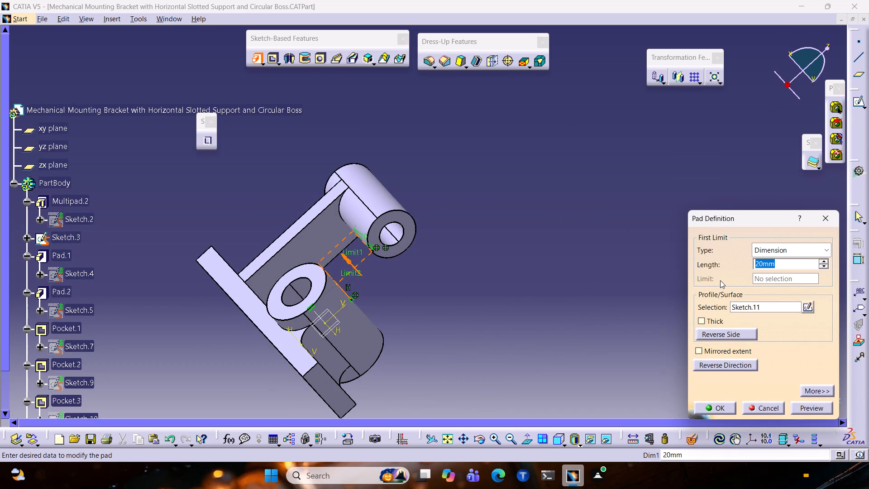
text(10/2)
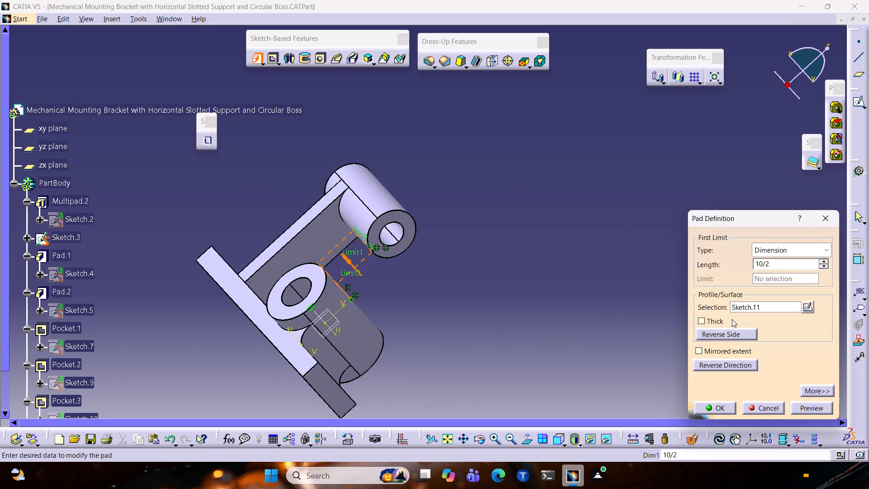
click(743, 353)
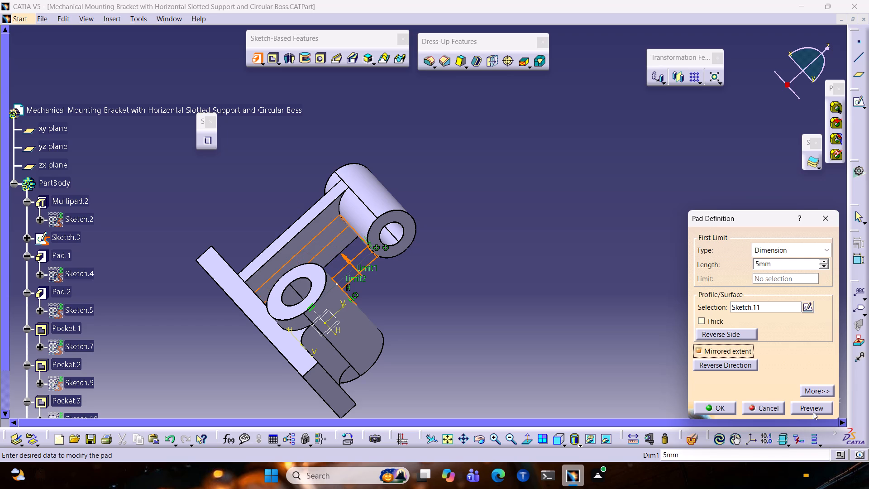
click(813, 411)
click(727, 408)
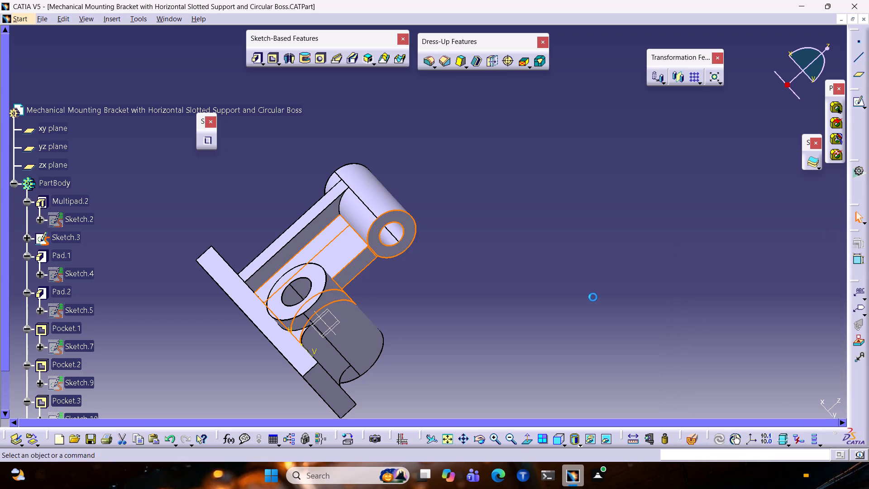
click(592, 297)
Measure the distance between the upper support's bore and the bottom edge of the base plate.
middle_drag(537, 287, 322, 241)
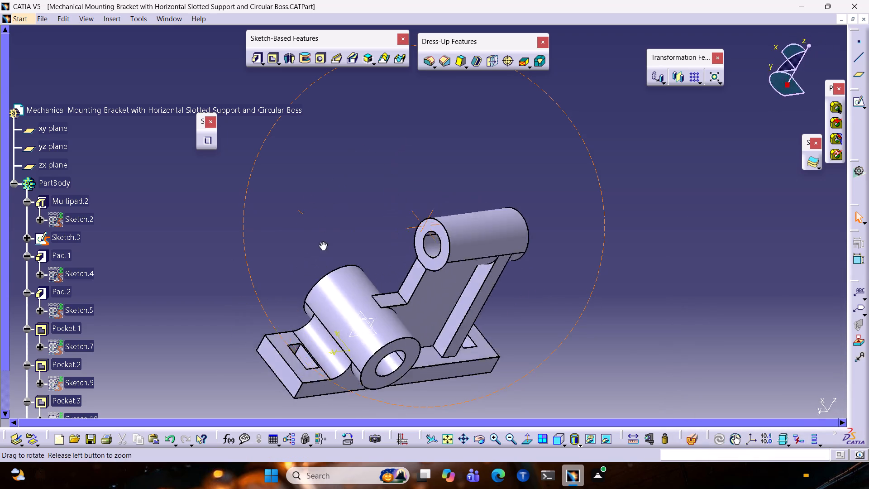
middle_drag(322, 241, 406, 191)
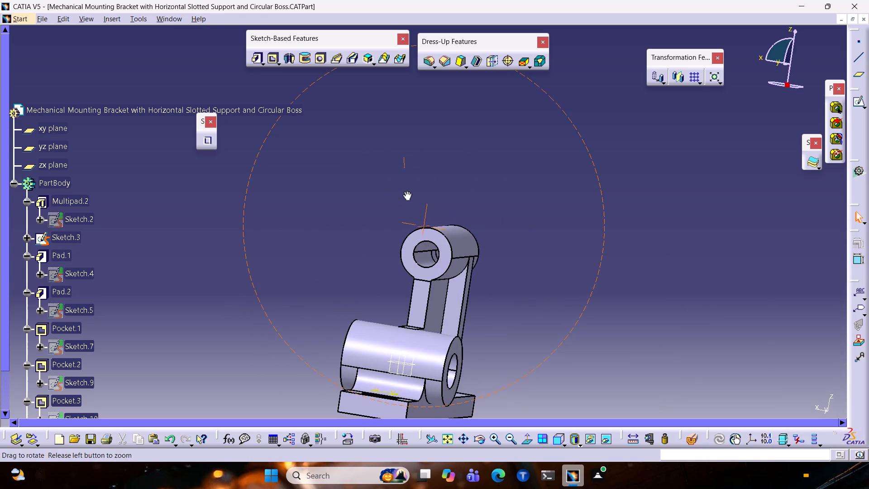
middle_drag(406, 191, 425, 221)
click(555, 439)
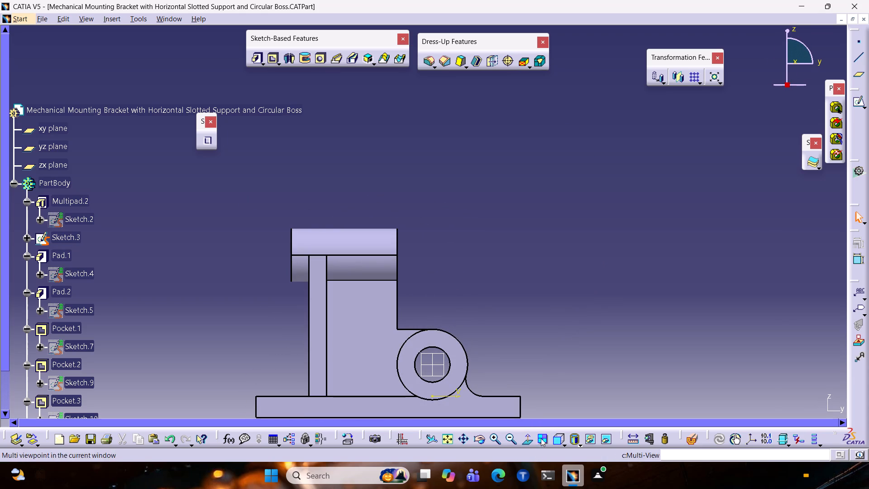
click(564, 444)
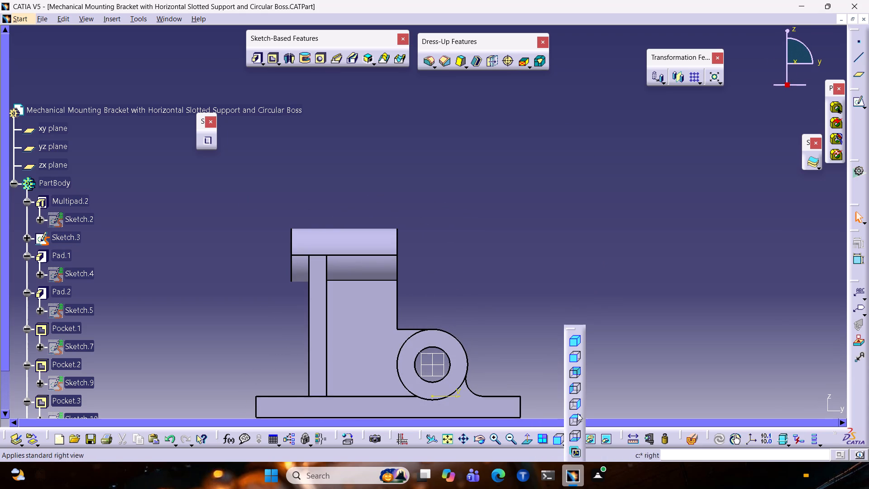
click(574, 405)
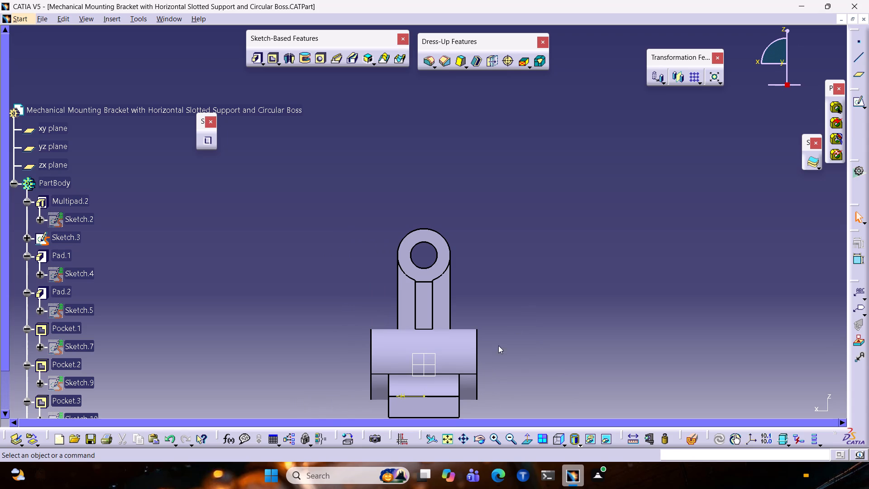
middle_drag(489, 357, 511, 308)
click(620, 426)
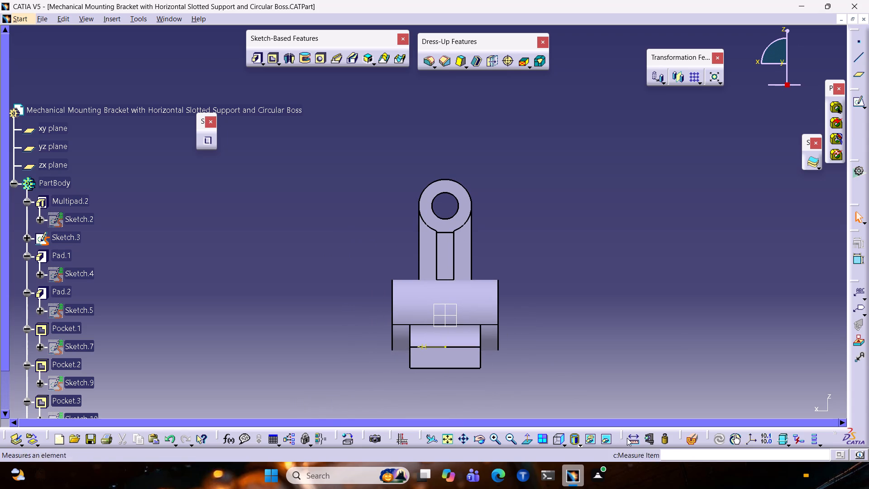
click(628, 438)
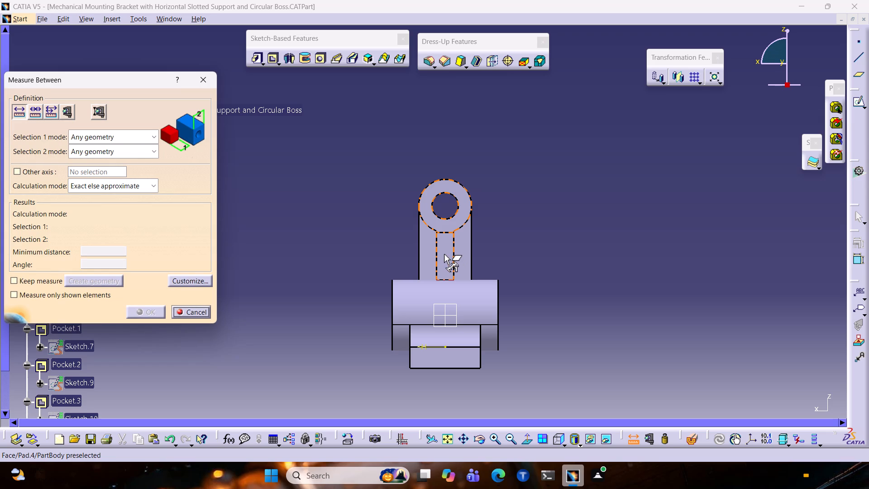
click(444, 218)
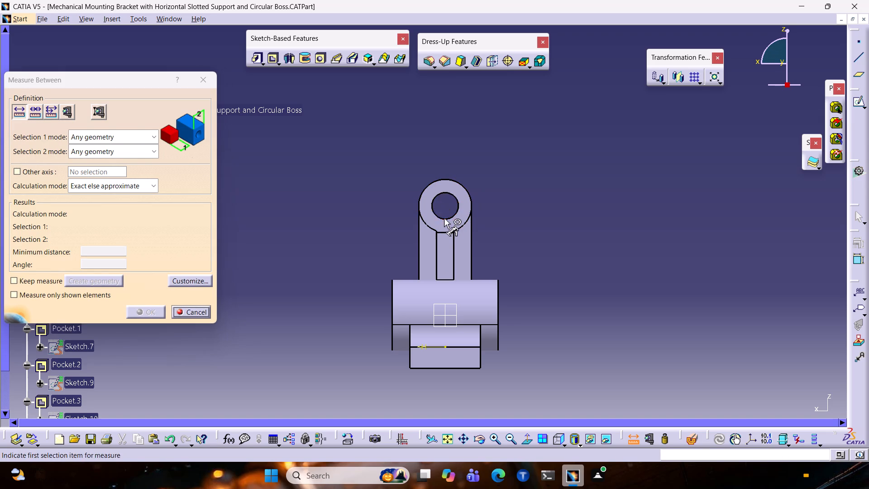
click(455, 368)
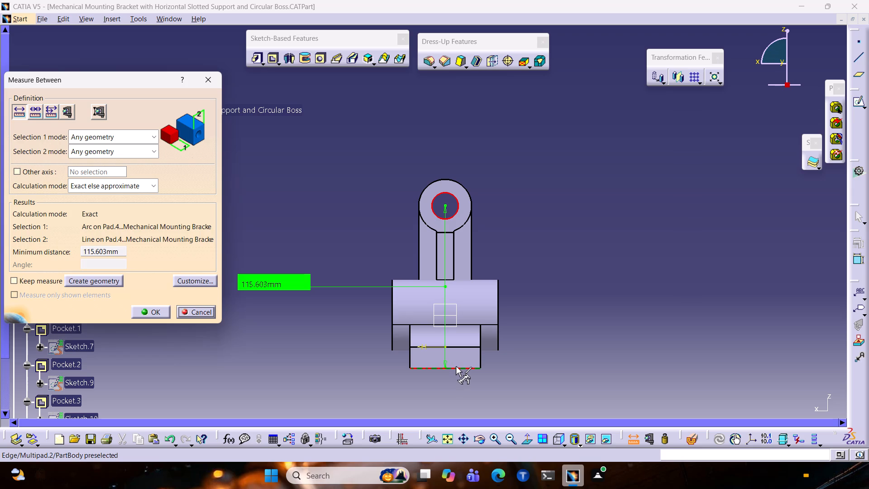
key(Escape)
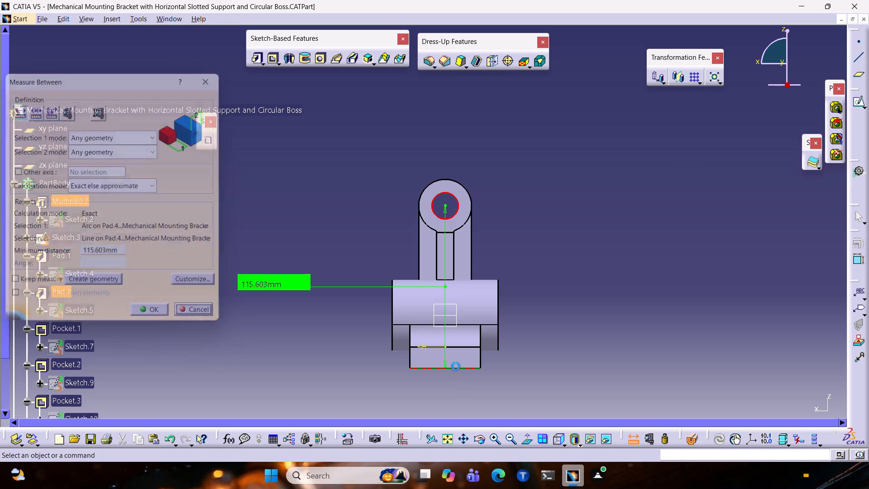
key(Escape)
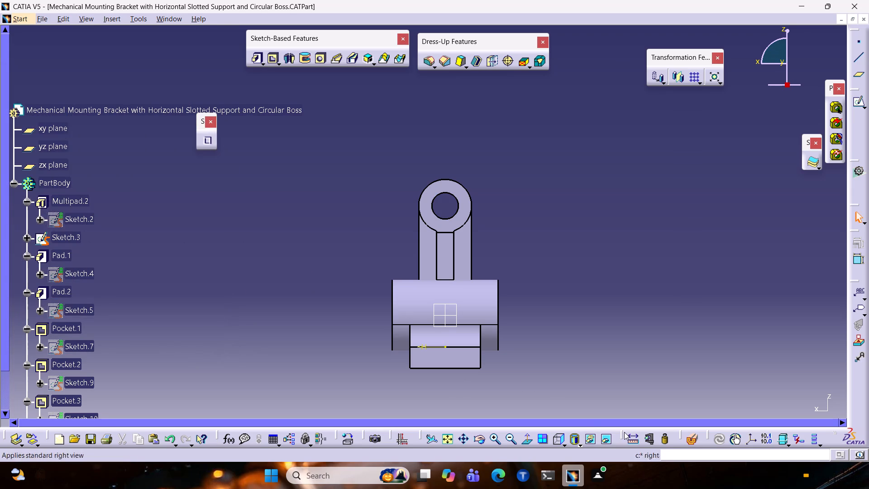
Measure the width of the base plate between its two side edges in the right view.
click(629, 433)
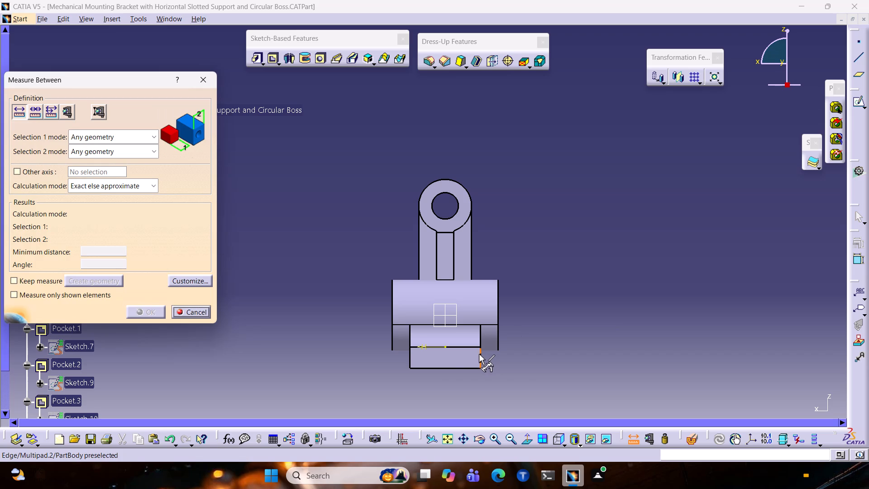
click(479, 355)
click(410, 356)
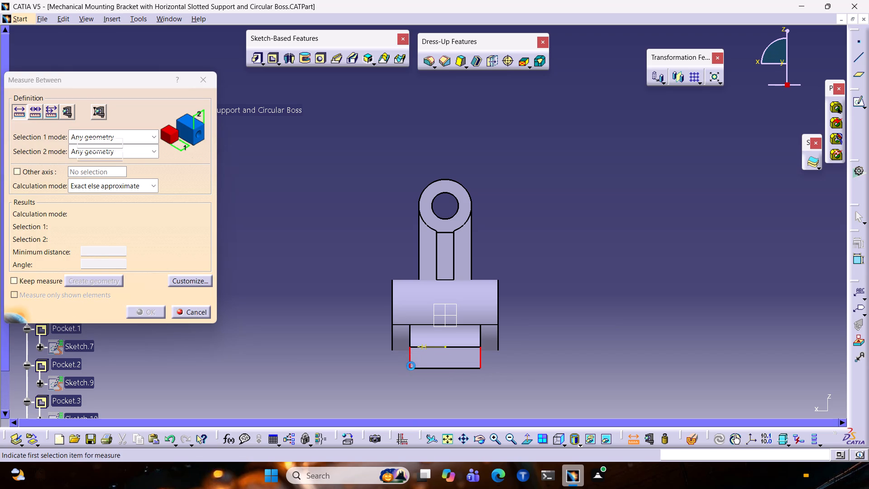
key(Escape)
key(Escape)
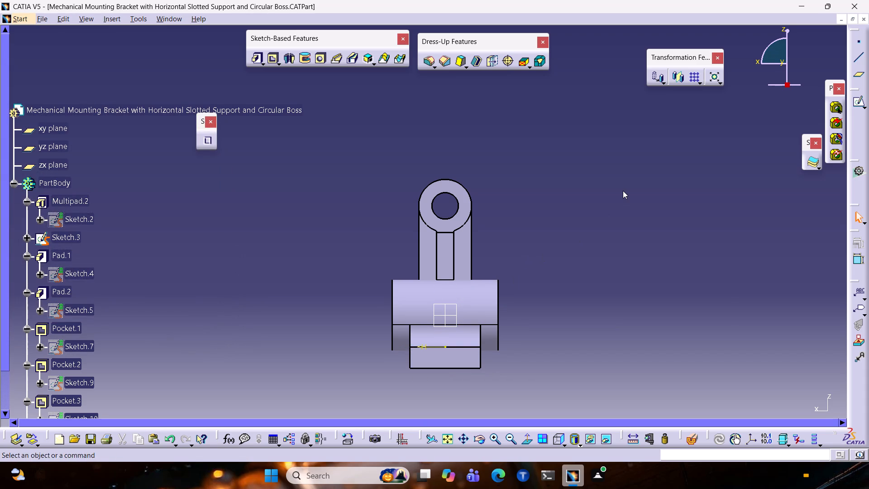
In the left view, measure the distance from the upright support plate to the nearer end edge of the base plate.
middle_click(571, 374)
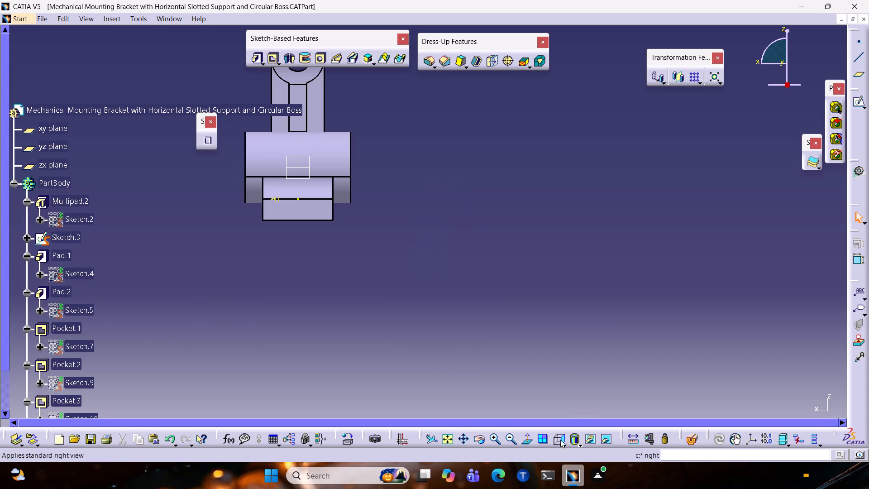
click(564, 443)
click(572, 359)
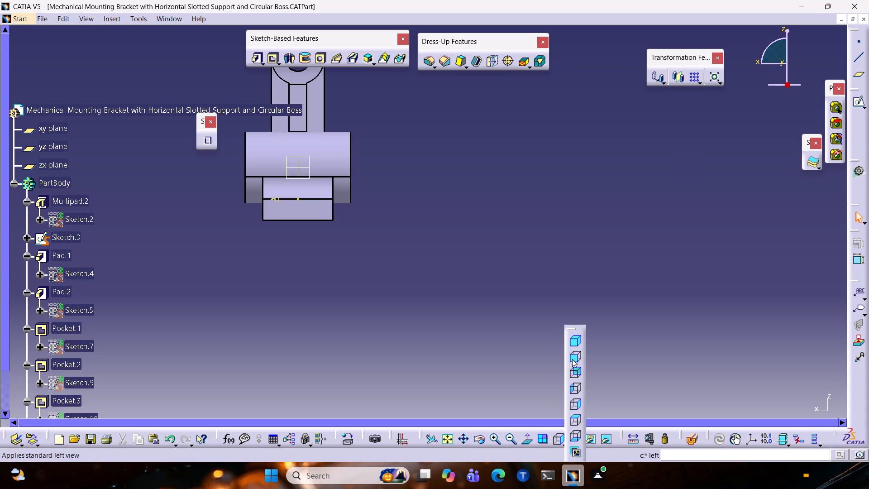
middle_drag(282, 271, 380, 358)
scroll(382, 355, down, 1)
click(632, 441)
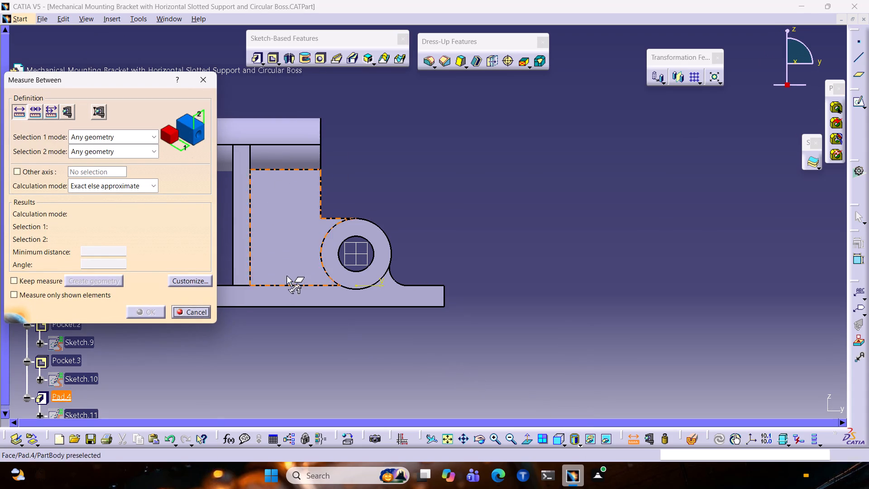
middle_drag(261, 332, 467, 339)
click(442, 268)
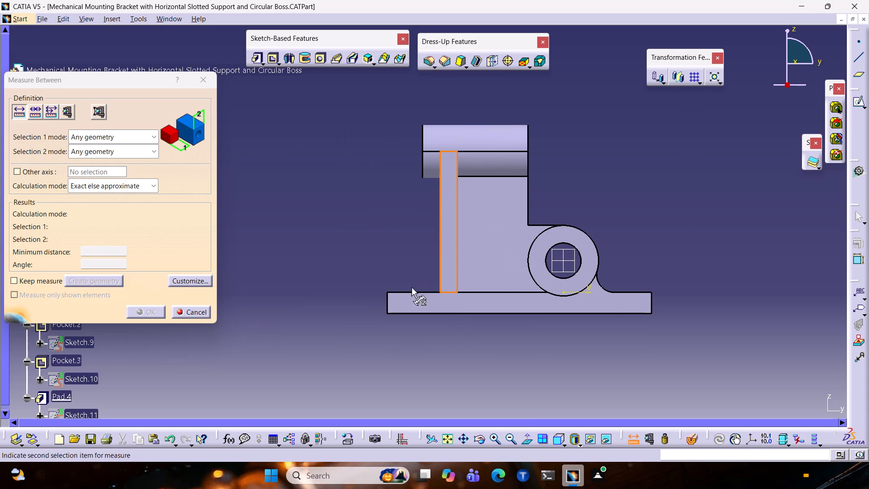
click(389, 301)
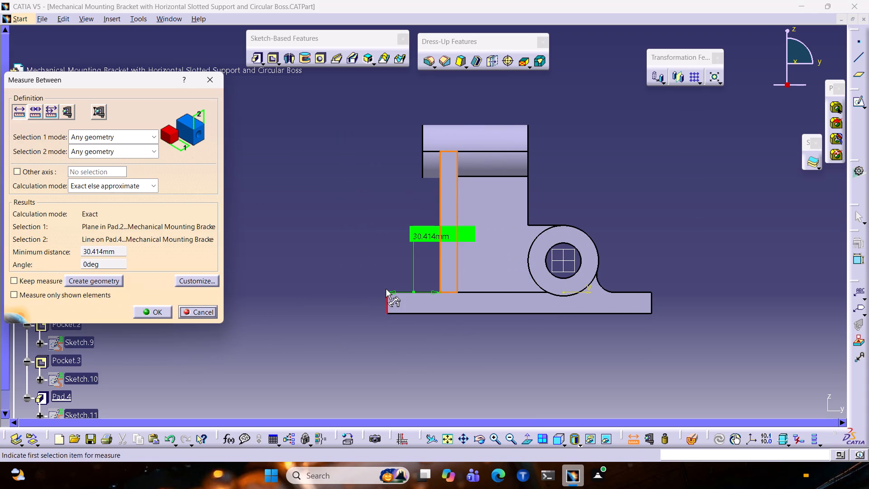
key(Escape)
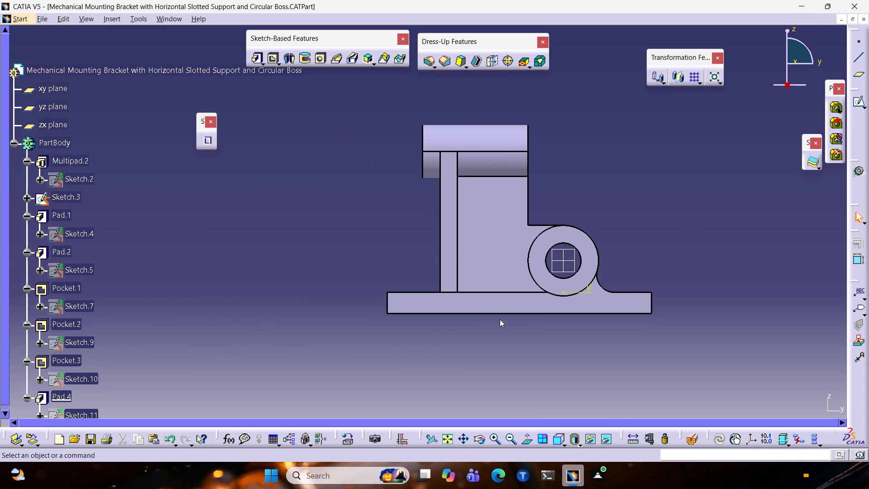
Measure the length of the upper cylindrical support between its two end edges.
click(634, 440)
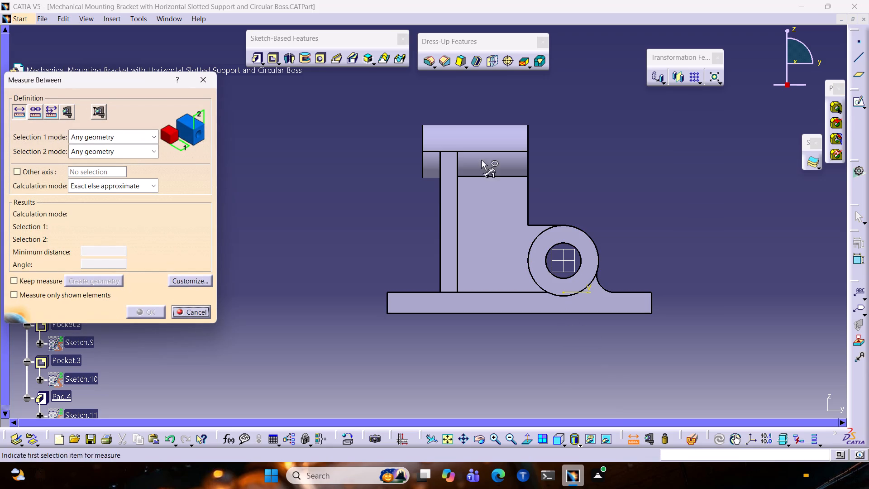
click(423, 138)
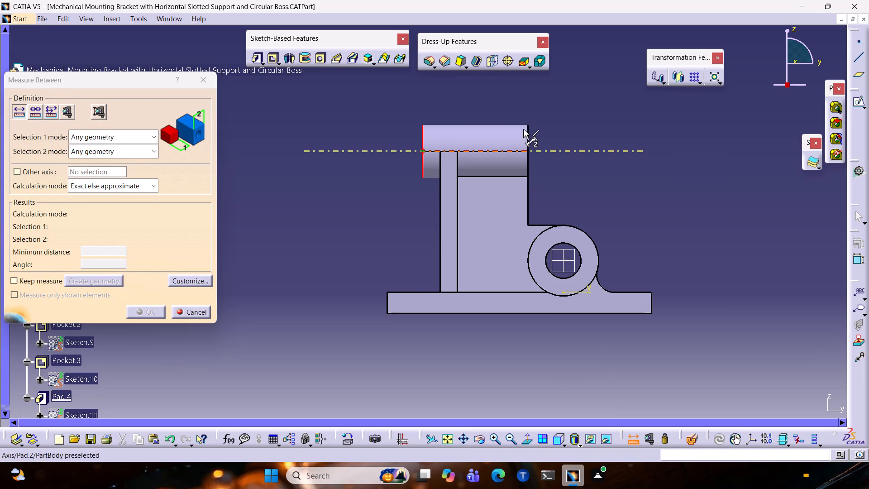
click(529, 129)
click(530, 140)
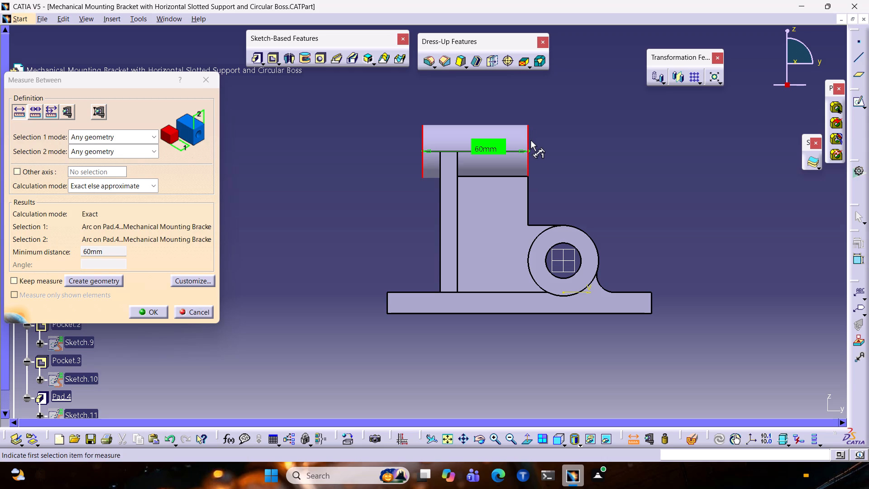
key(Escape)
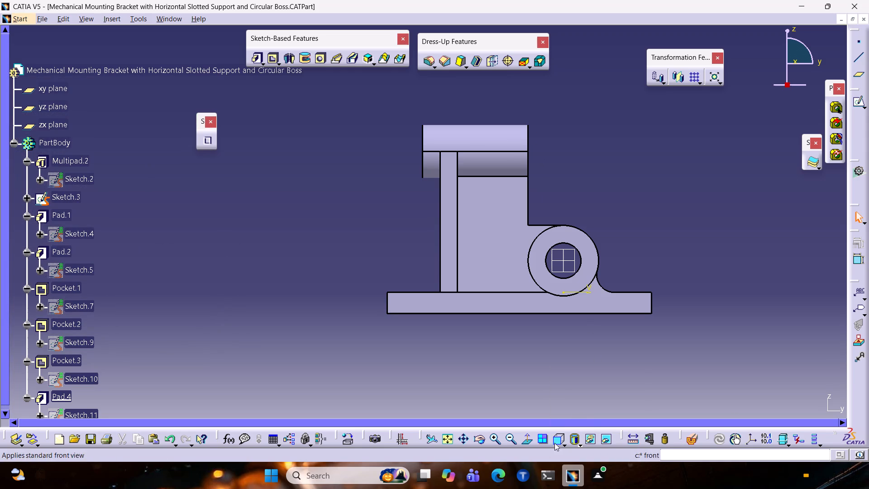
Measure the thickness of the upright support plate between its two long vertical edges.
click(628, 431)
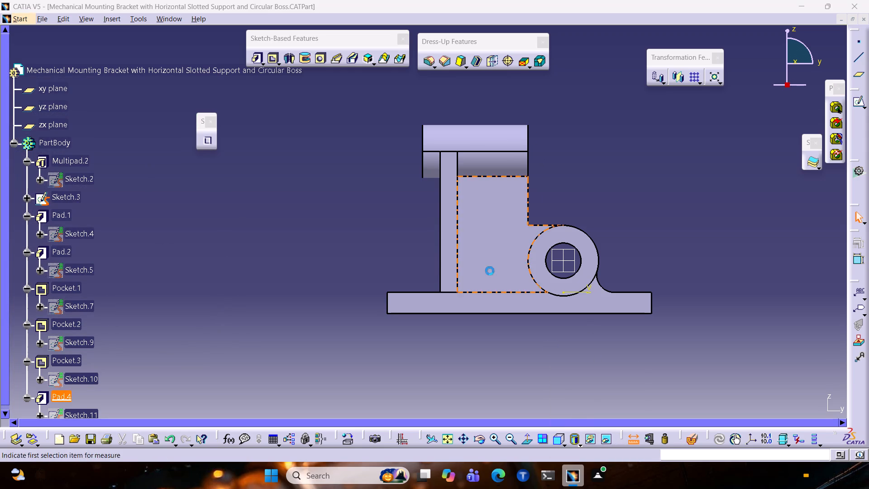
click(442, 246)
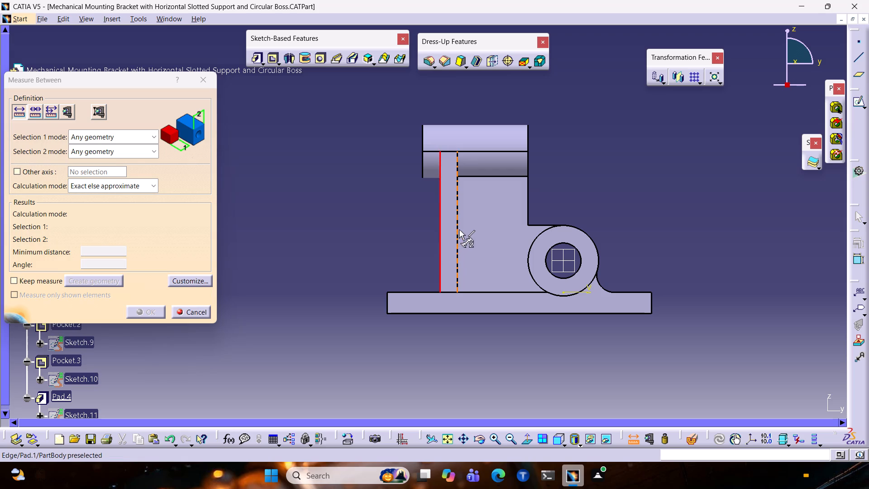
click(459, 230)
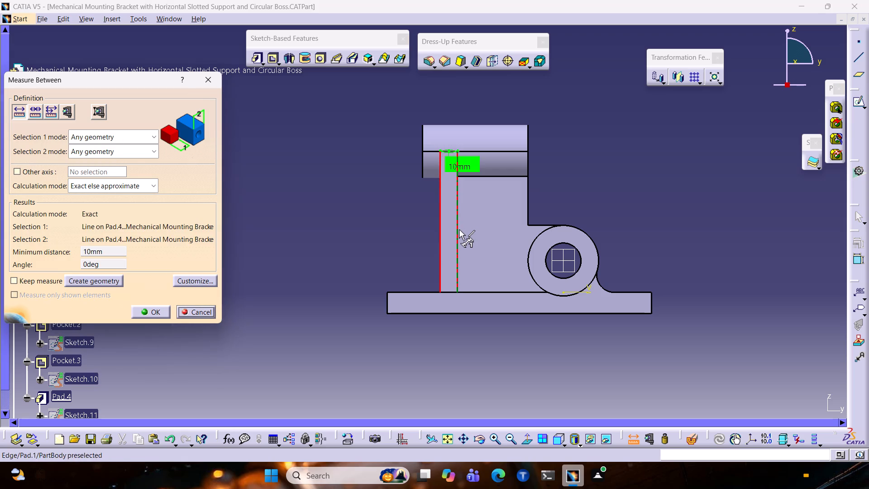
key(Escape)
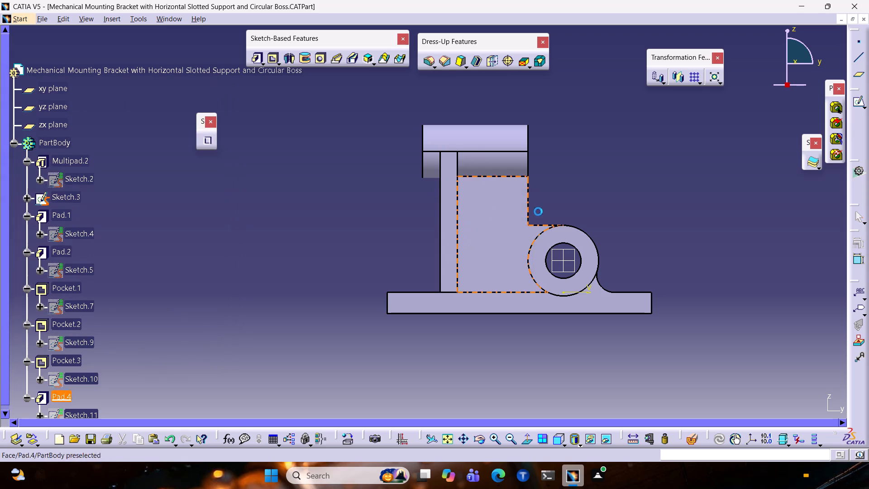
Fillet the web's inner corner edge, where its vertical face meets the step above the boss, with a constant 5 mm radius and tangency propagation.
middle_drag(573, 210, 420, 273)
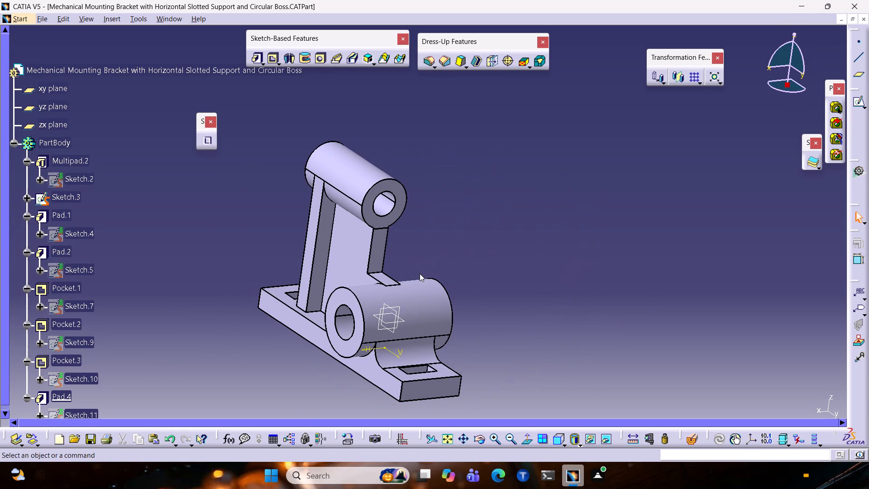
key(Escape)
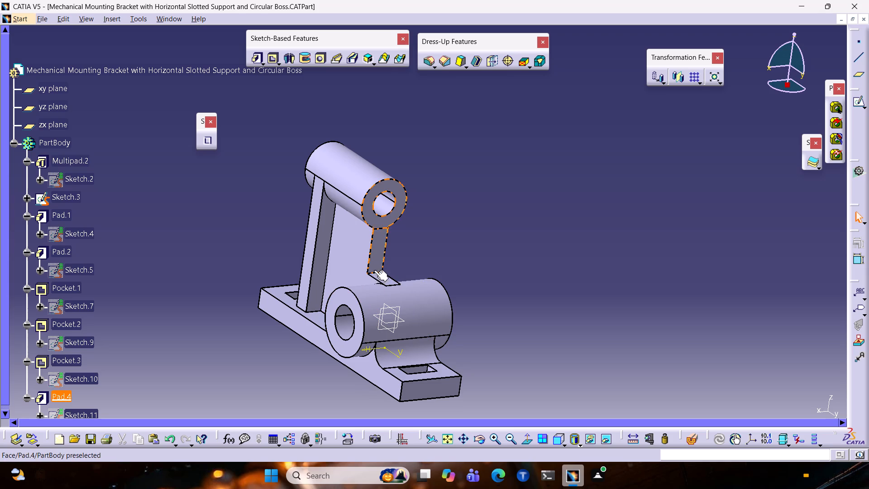
click(373, 274)
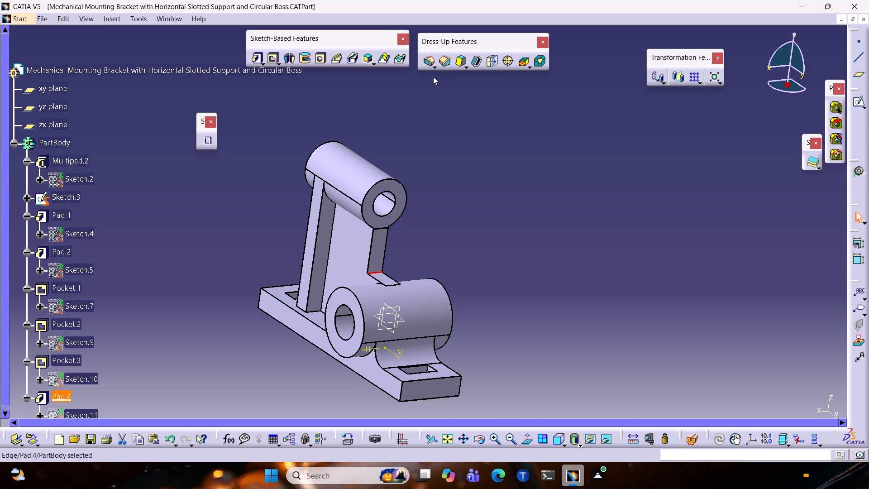
click(425, 62)
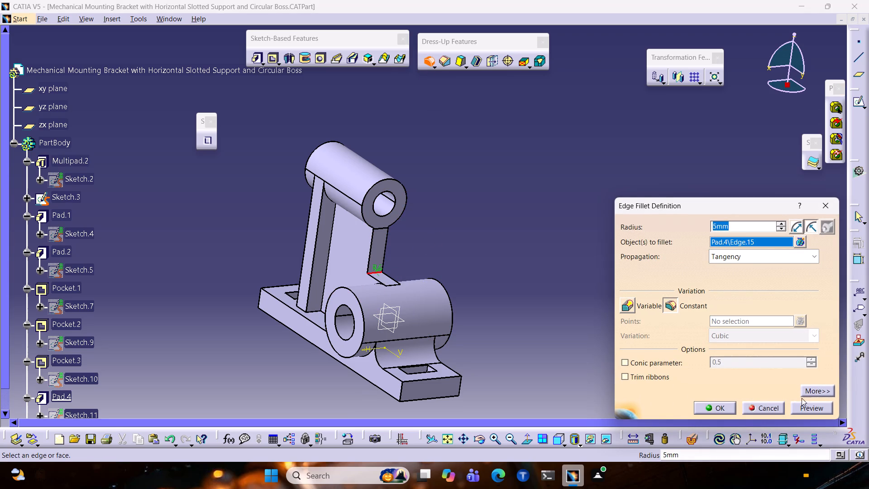
click(819, 410)
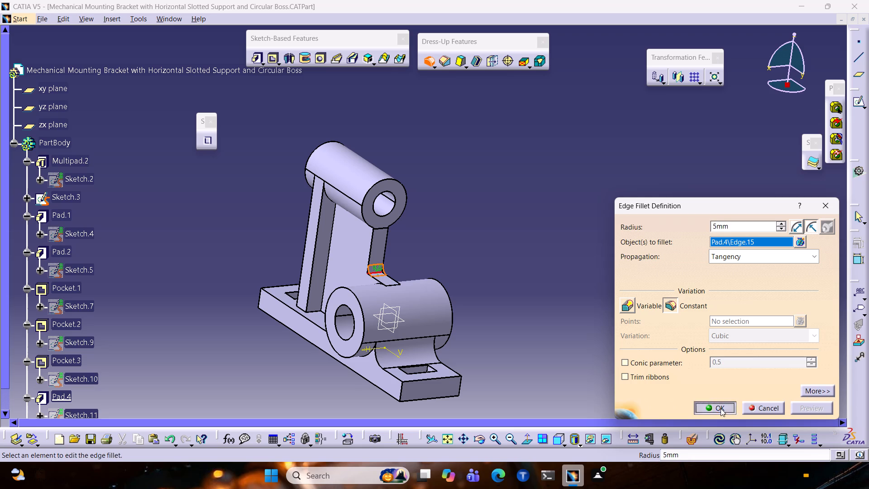
click(720, 409)
click(483, 256)
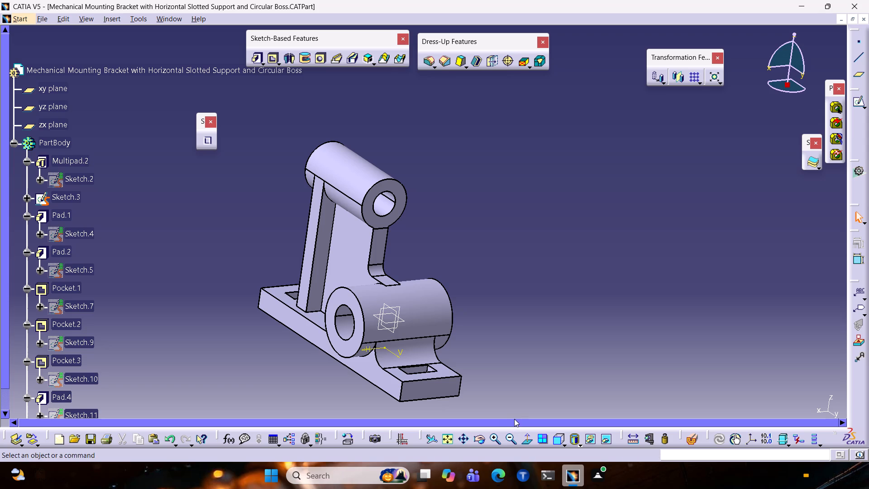
Show the bracket in top view and start a distance measurement between two elements.
click(567, 444)
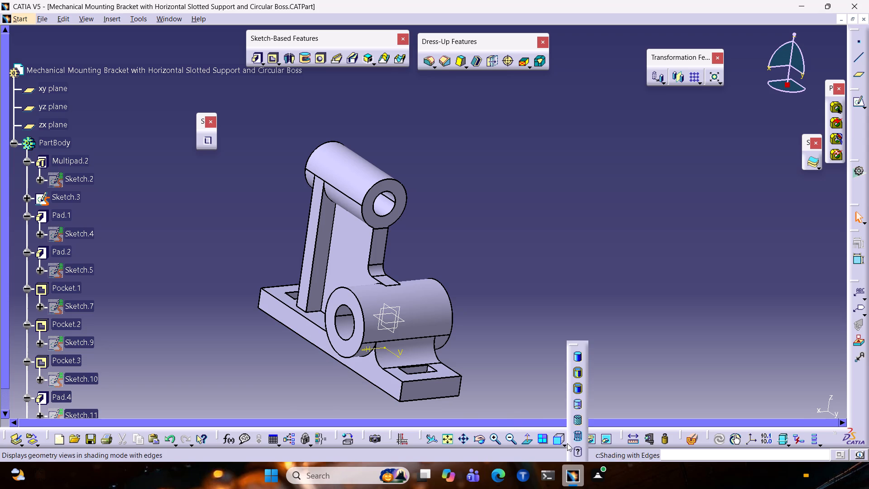
click(560, 410)
click(563, 446)
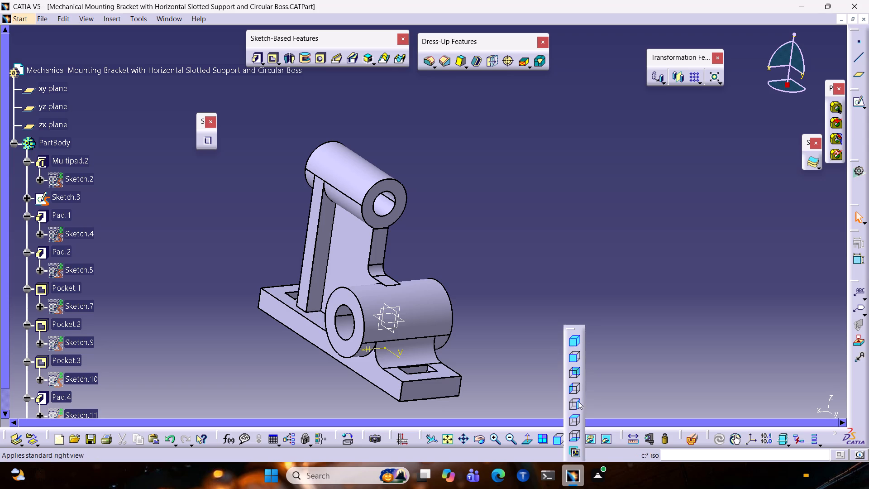
click(576, 420)
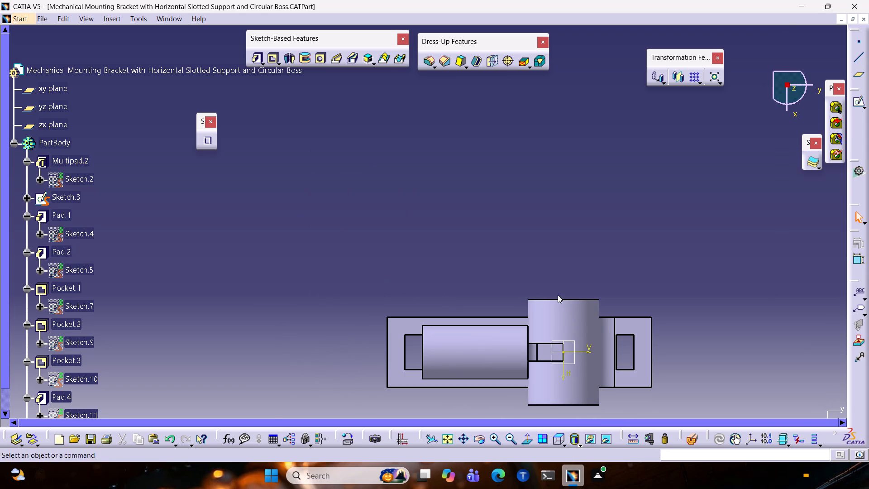
middle_drag(514, 276, 452, 227)
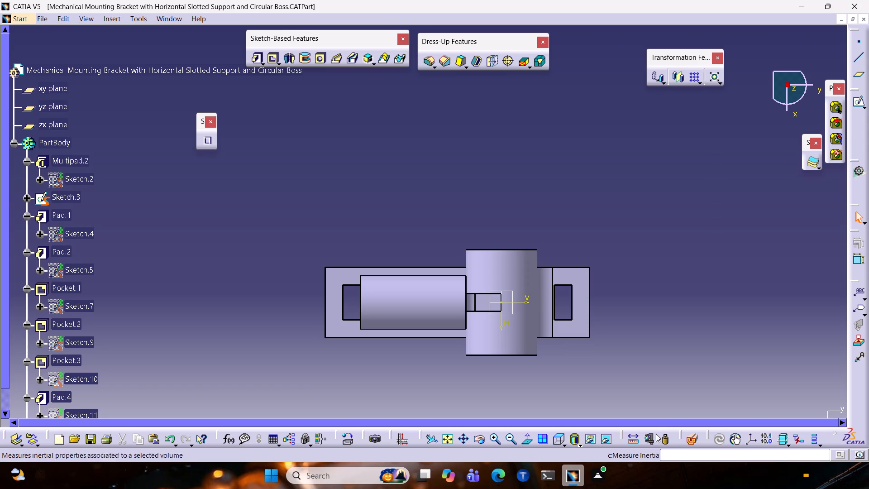
click(634, 437)
click(597, 481)
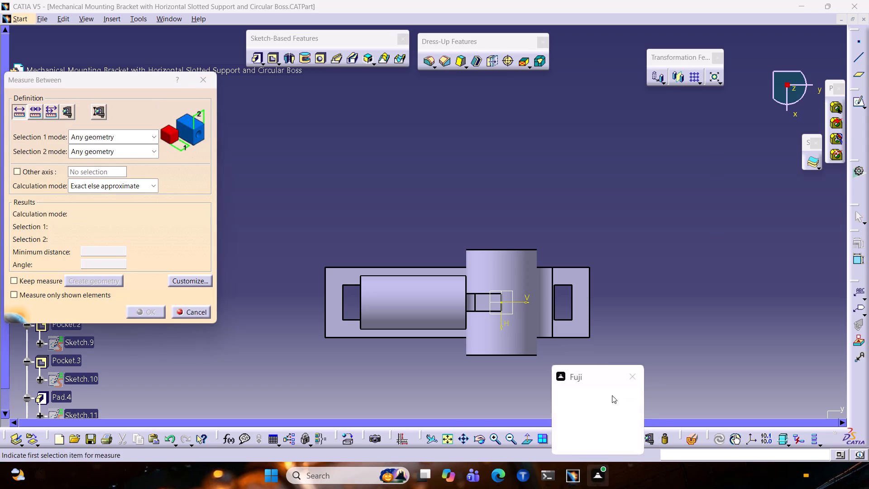
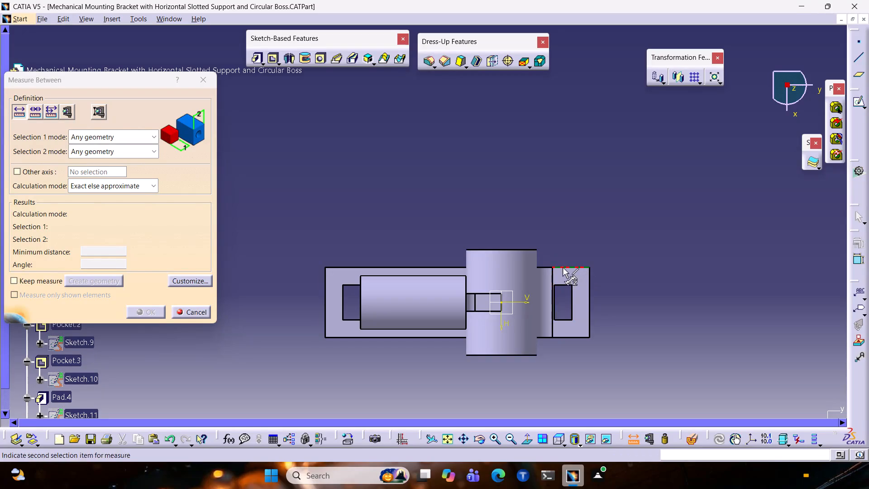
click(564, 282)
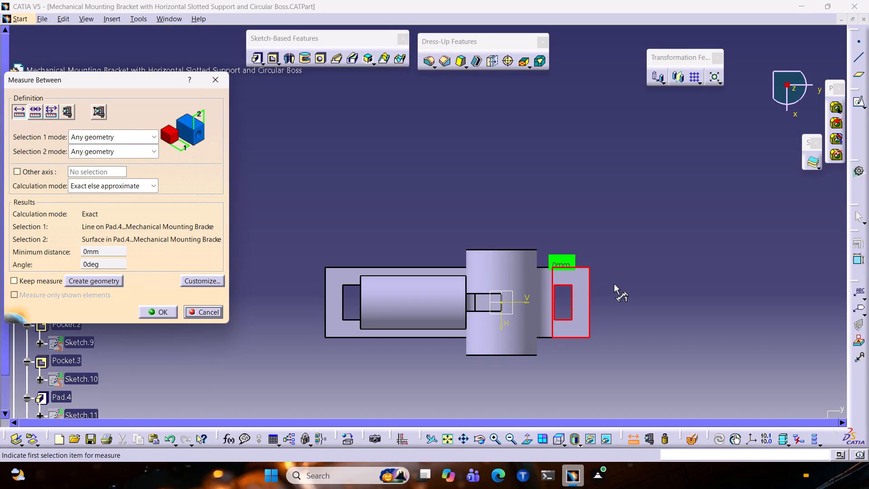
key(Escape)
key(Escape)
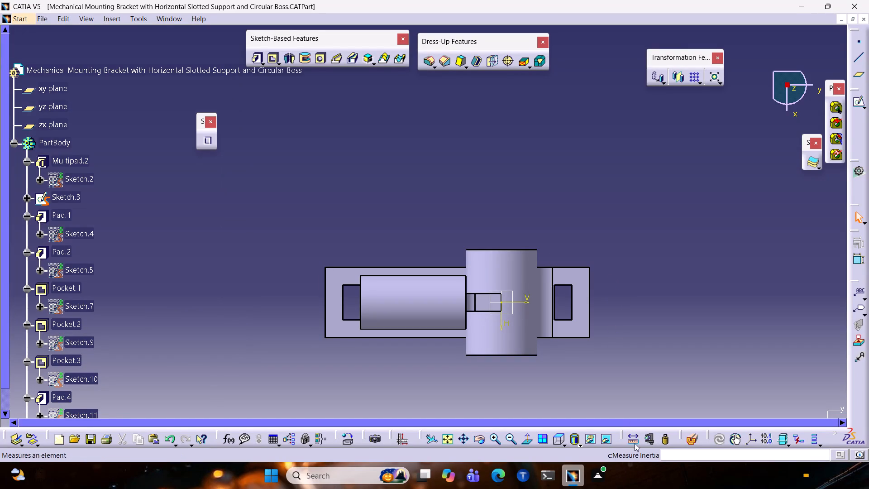
Measure the distance between the base plate's upper edge and the right-hand slot's upper edge.
click(627, 437)
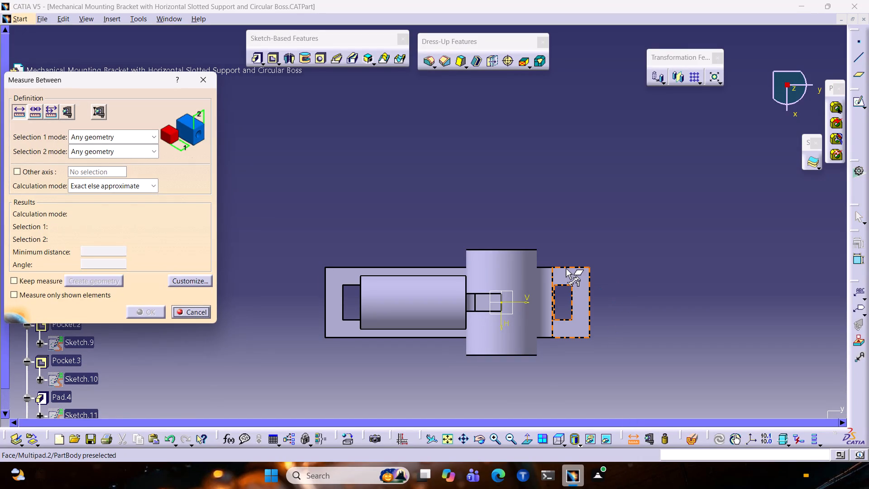
click(563, 269)
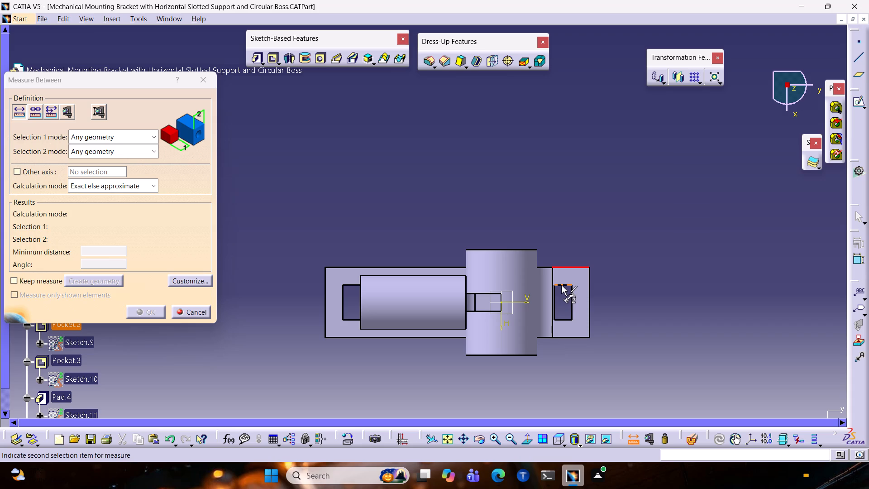
click(562, 284)
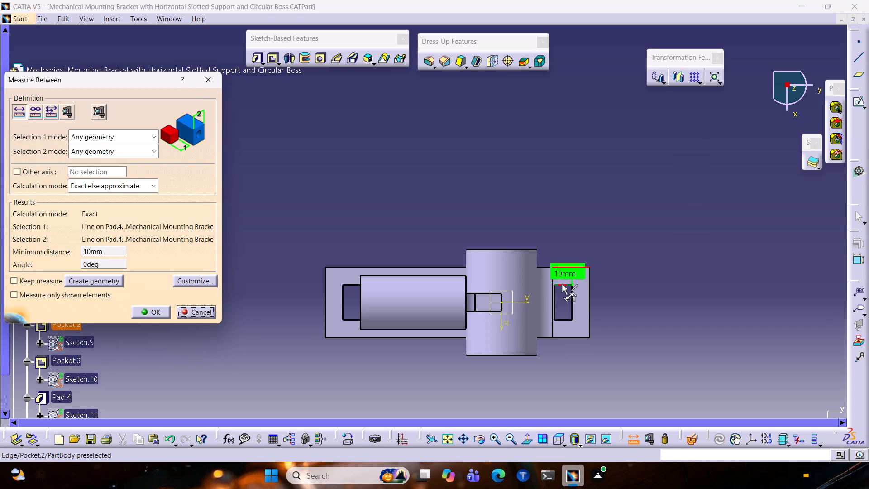
key(Escape)
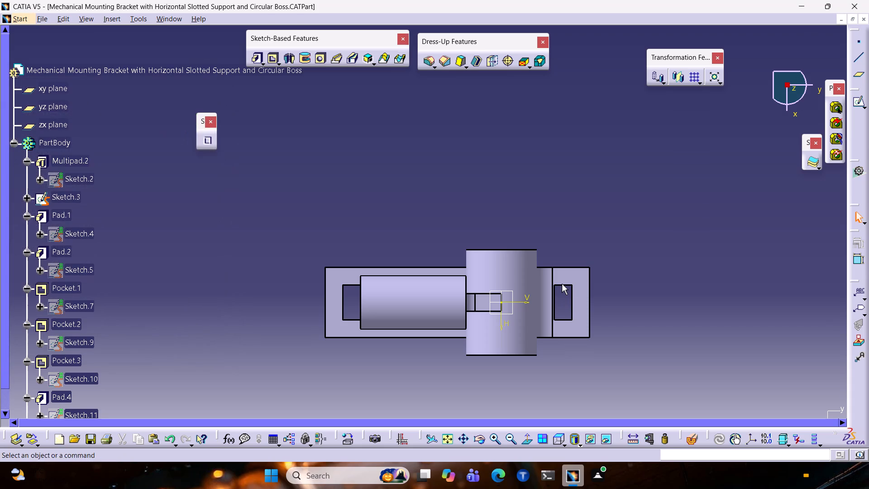
Measure between the right-hand slot's lower edge and the base plate's lower edge.
click(631, 439)
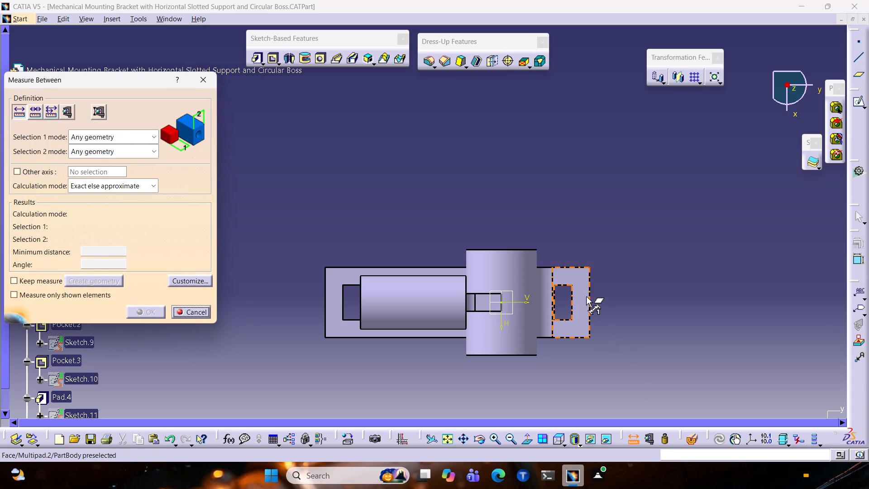
click(563, 321)
click(561, 339)
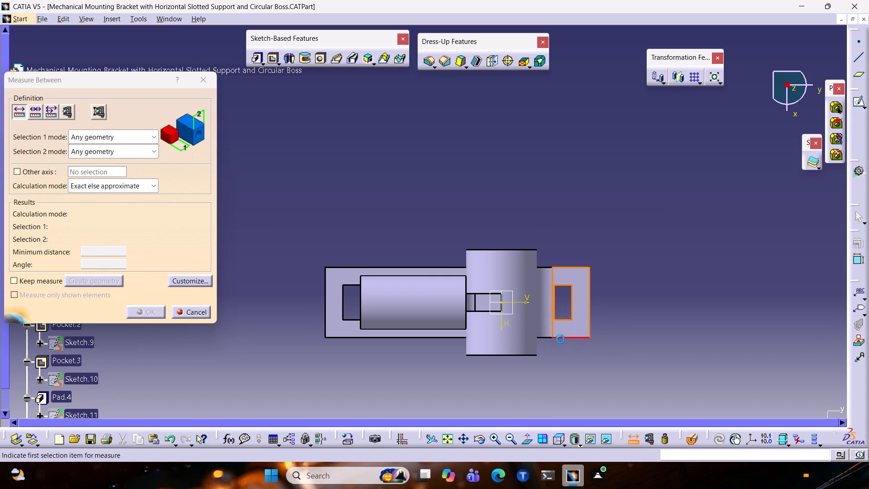
key(Escape)
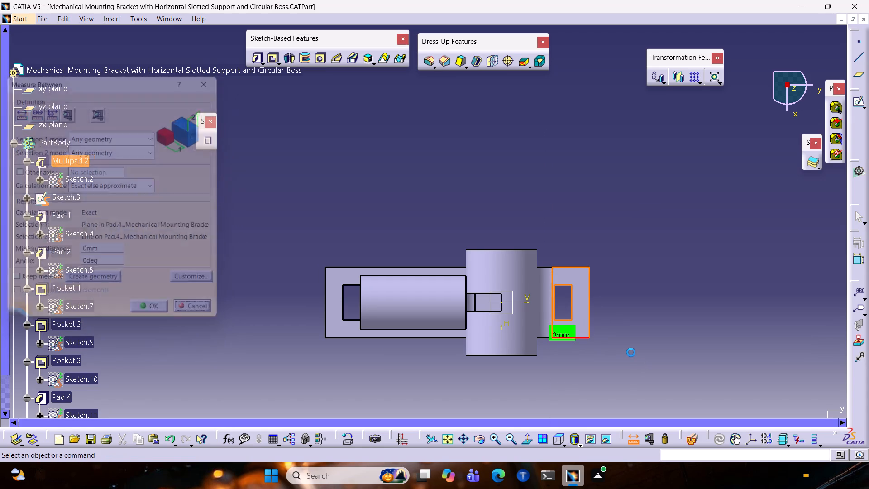
key(Escape)
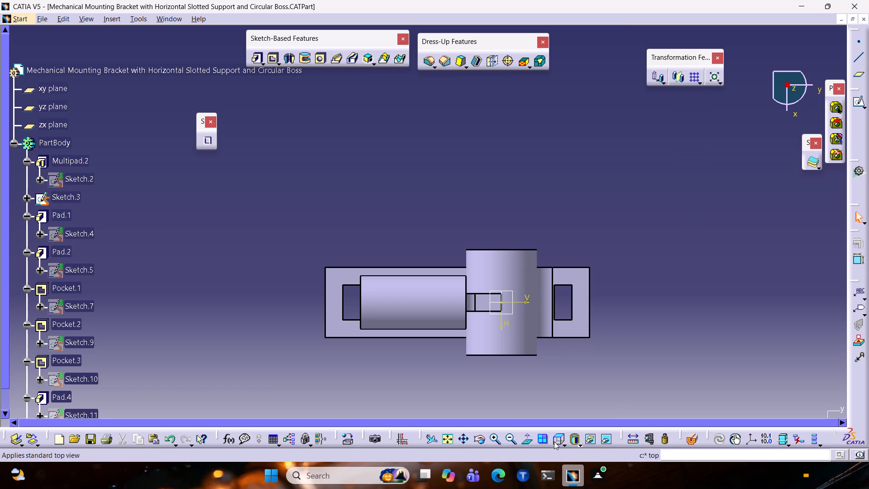
Measure the distance from the horizontal cylinder's outer end edge to the sketch origin.
click(635, 439)
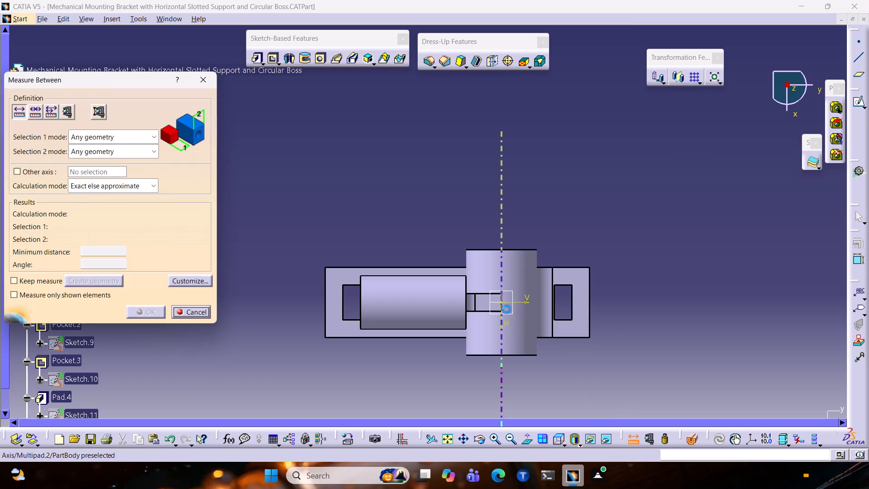
click(360, 322)
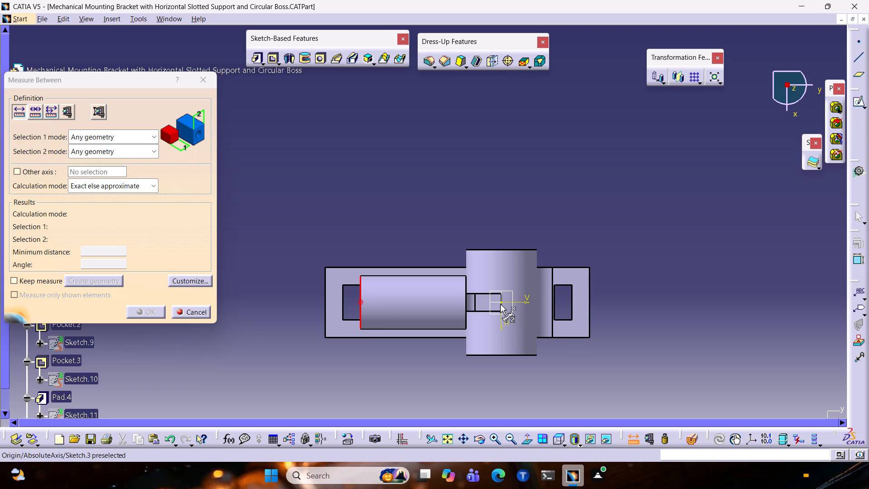
click(500, 304)
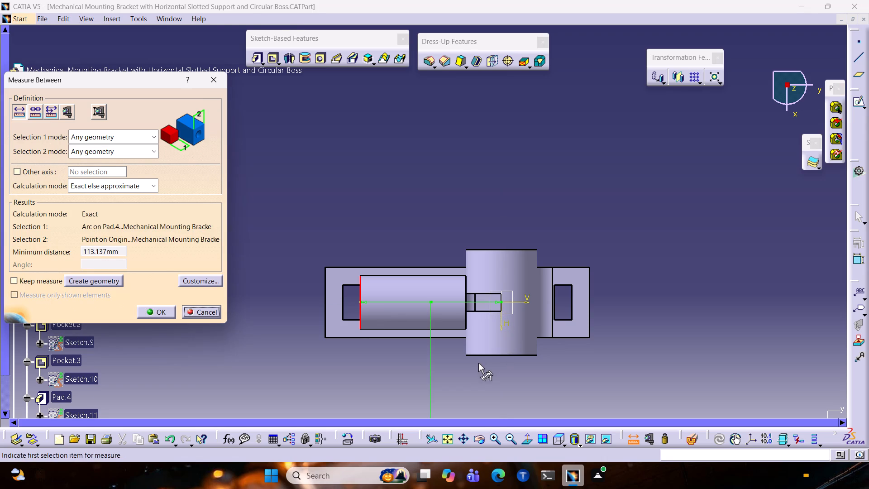
scroll(479, 363, down, 1)
middle_drag(477, 363, 483, 244)
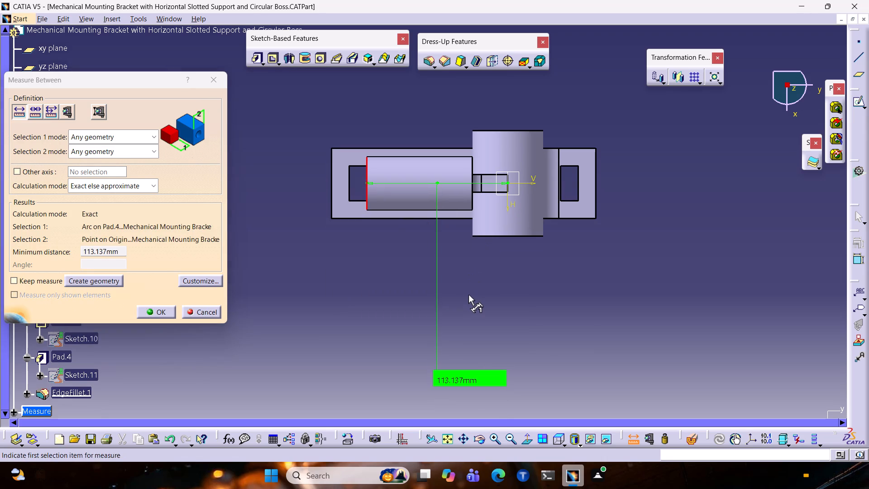
key(Escape)
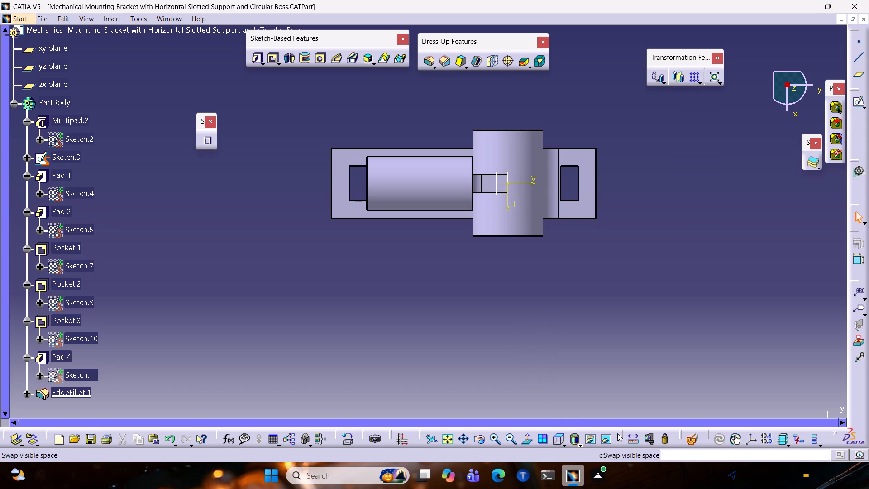
Measure the distance from the horizontal cylinder's axis to its upper edge.
click(629, 434)
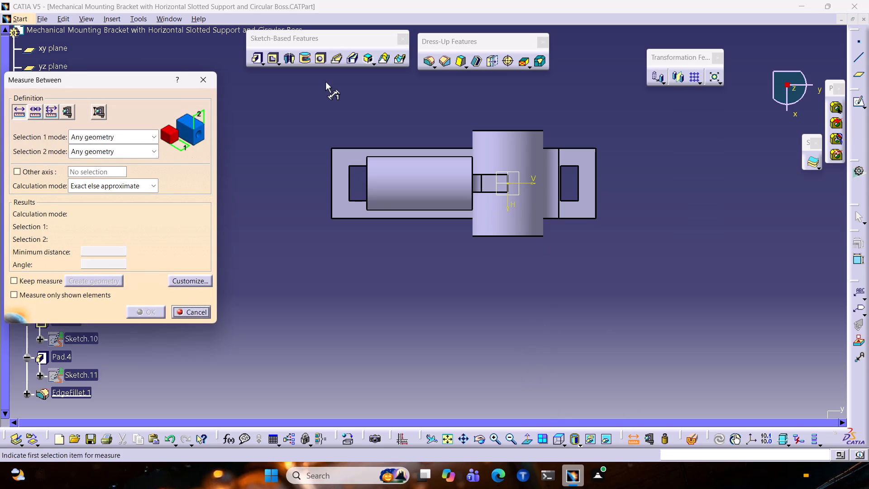
click(377, 157)
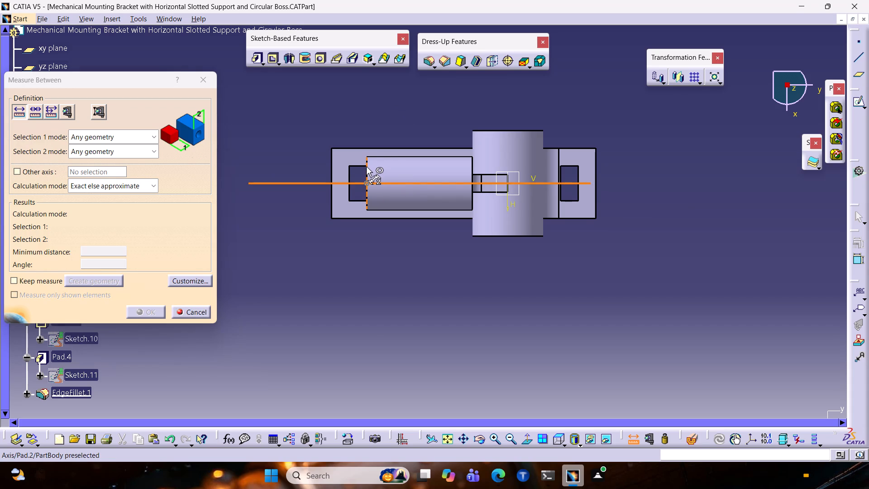
click(388, 155)
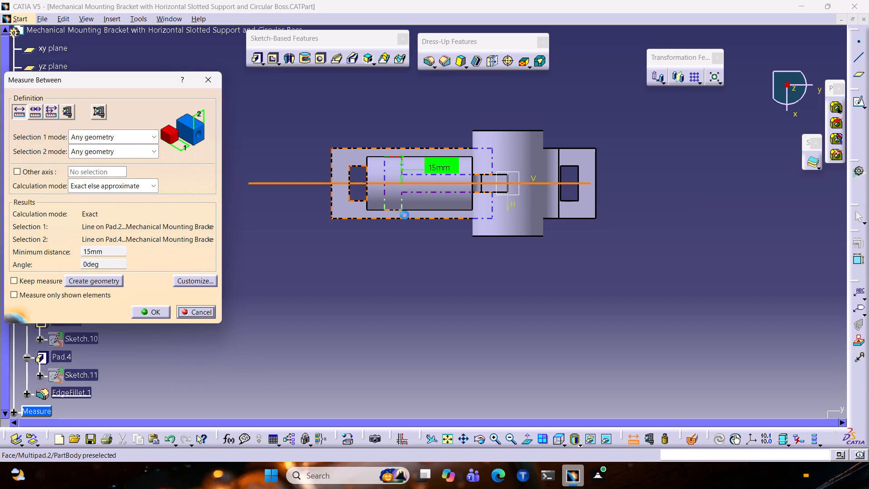
click(401, 211)
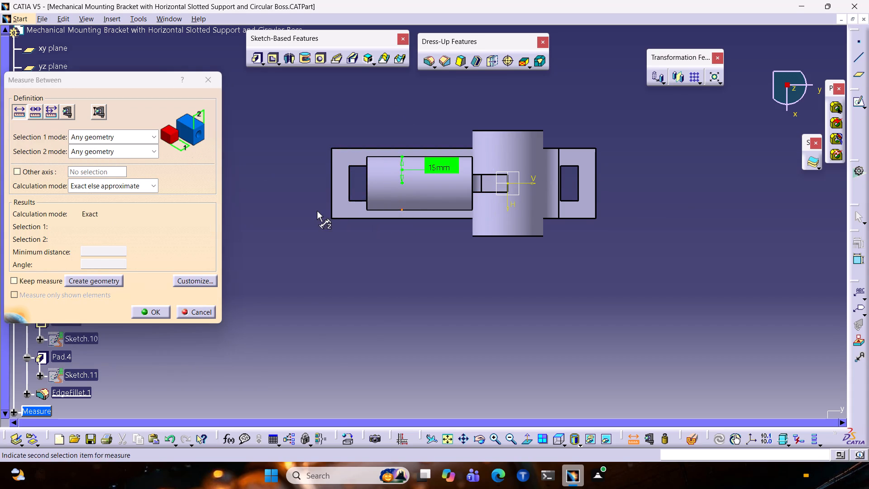
key(Escape)
key(Escape)
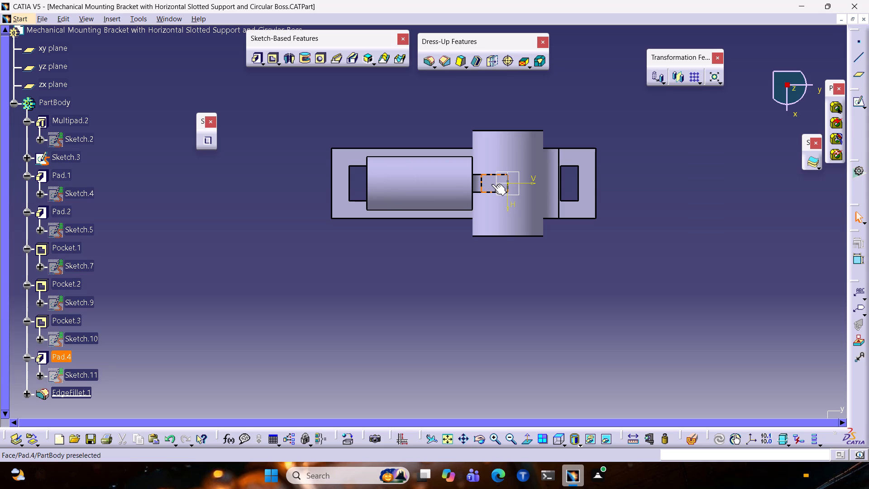
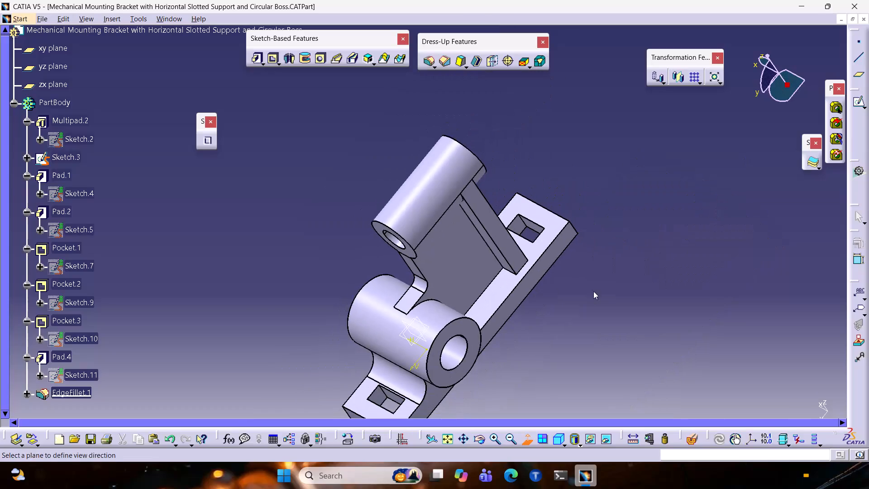
Open a new sketch on the flat face of the support web between the lower boss and the rib.
ctrl+middle_drag(501, 355, 613, 276)
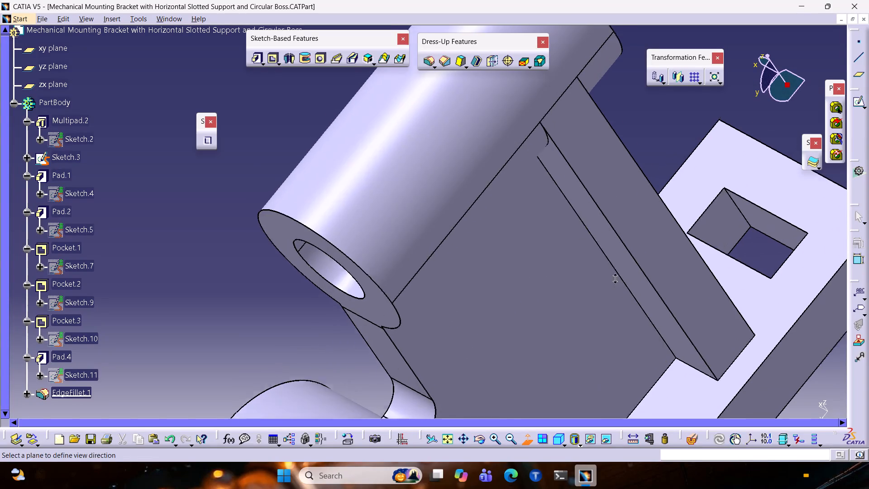
ctrl+middle_drag(613, 276, 614, 276)
ctrl+middle_drag(729, 106, 707, 143)
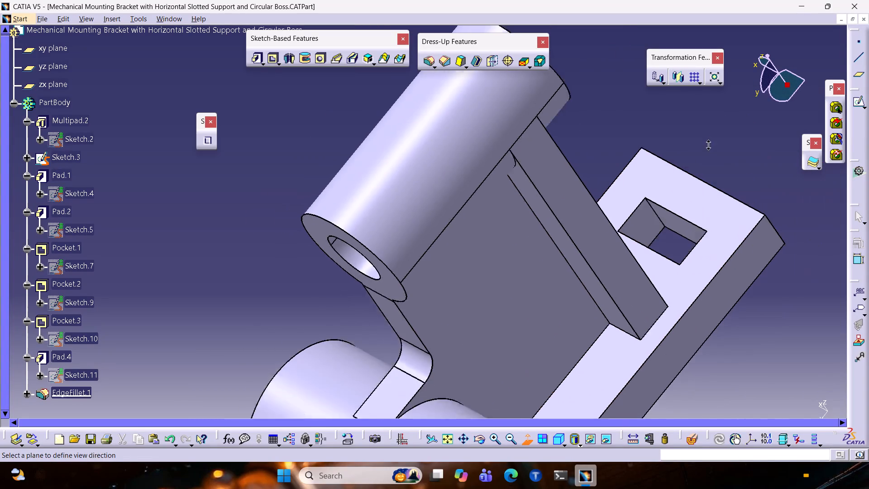
ctrl+middle_drag(707, 143, 691, 164)
click(463, 278)
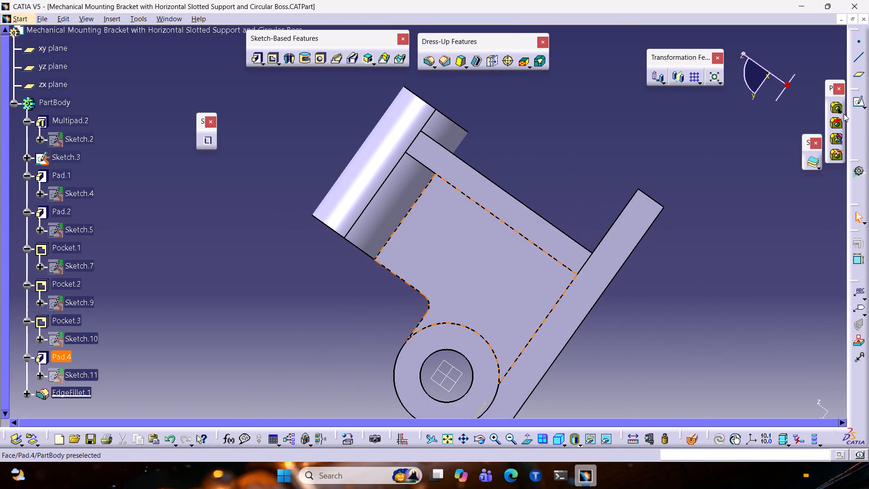
click(859, 103)
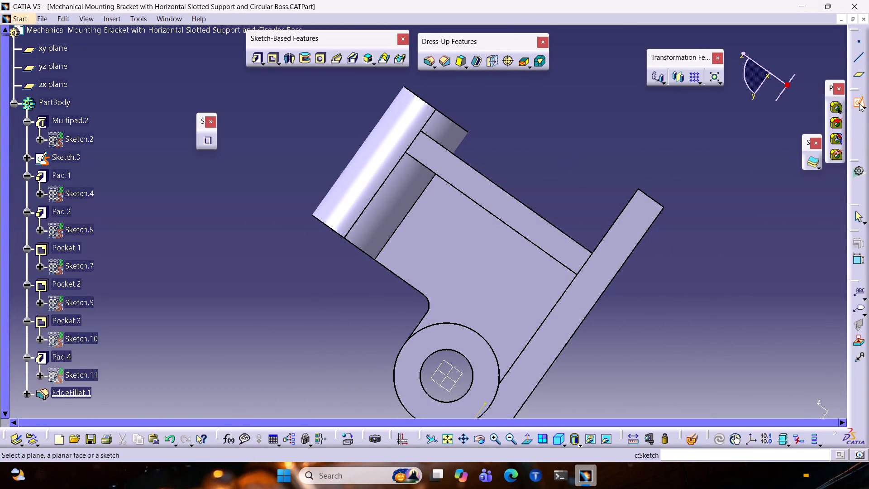
click(488, 261)
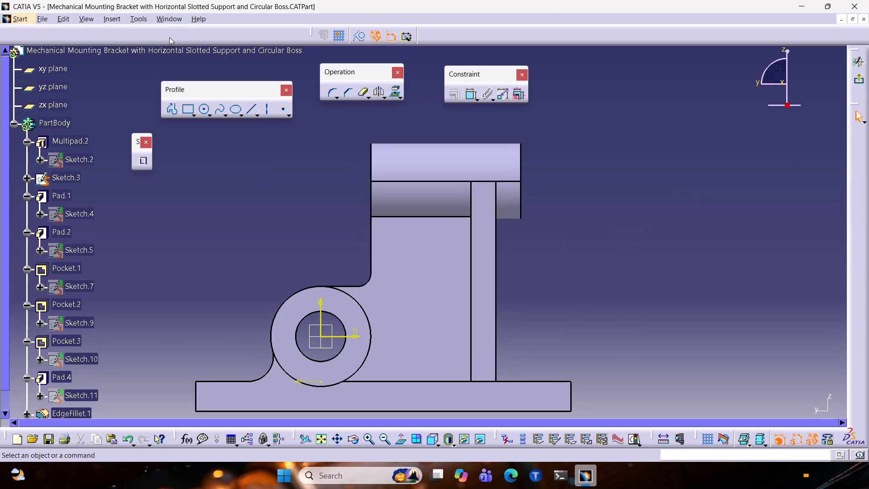
Sketch a circle about 24.6 mm in diameter on the upper part of the web face and dimension its diameter.
click(203, 113)
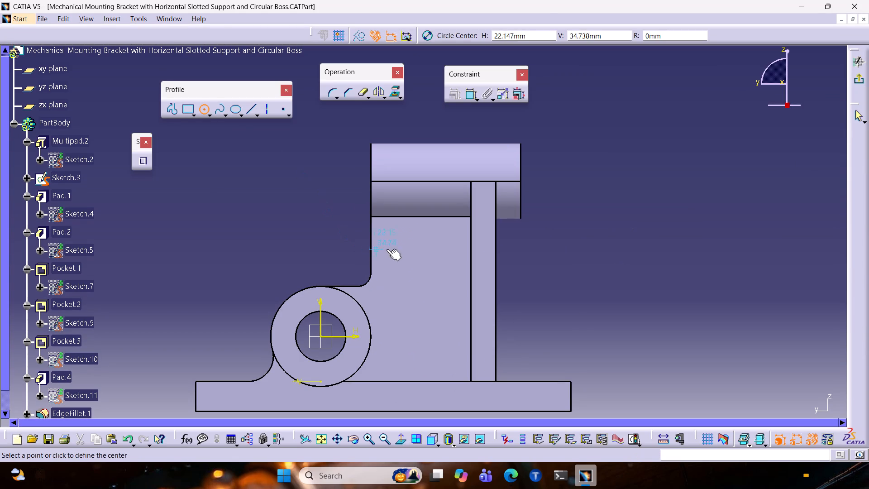
click(415, 251)
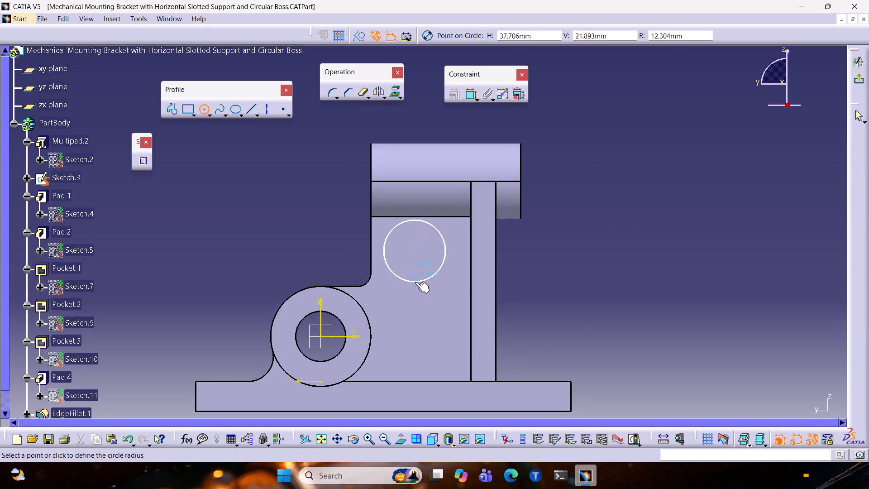
click(416, 281)
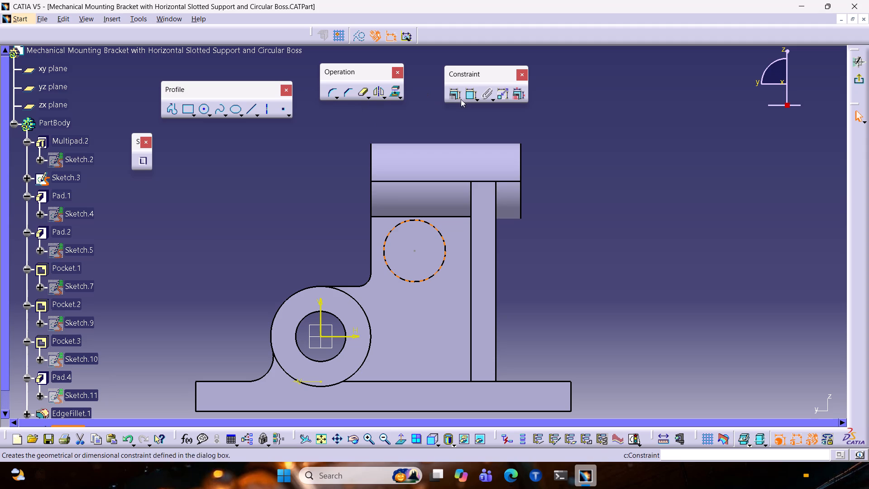
click(468, 93)
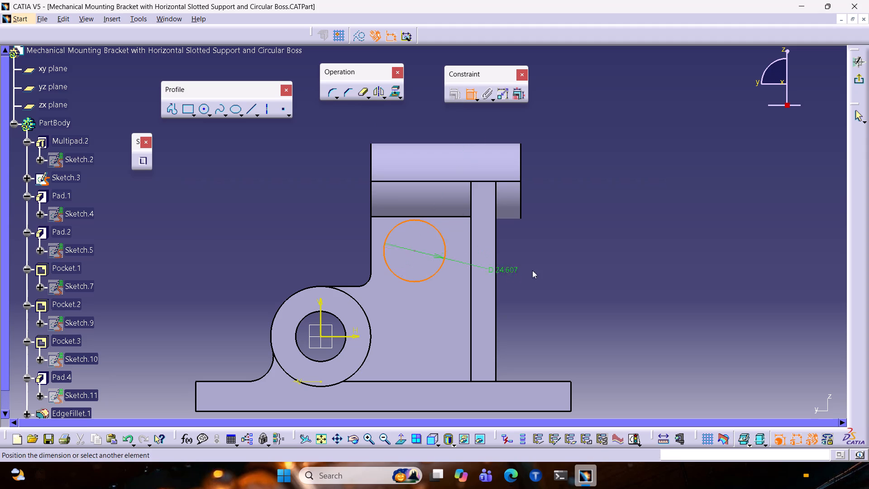
click(549, 259)
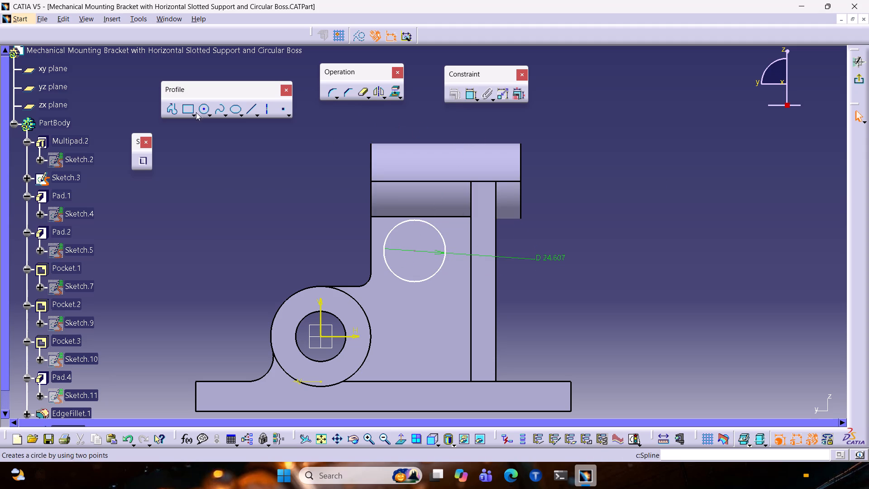
Sketch a second circle about 28.9 mm in diameter directly below the first and dimension its diameter.
click(202, 106)
click(414, 324)
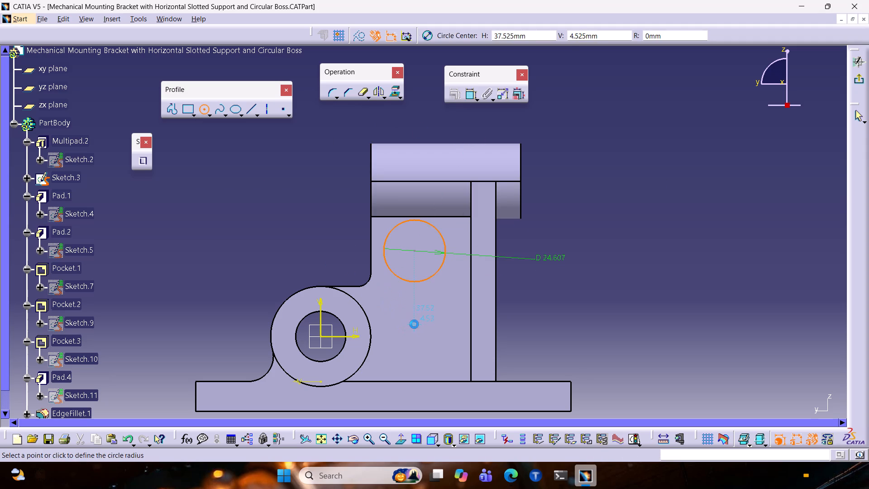
click(439, 350)
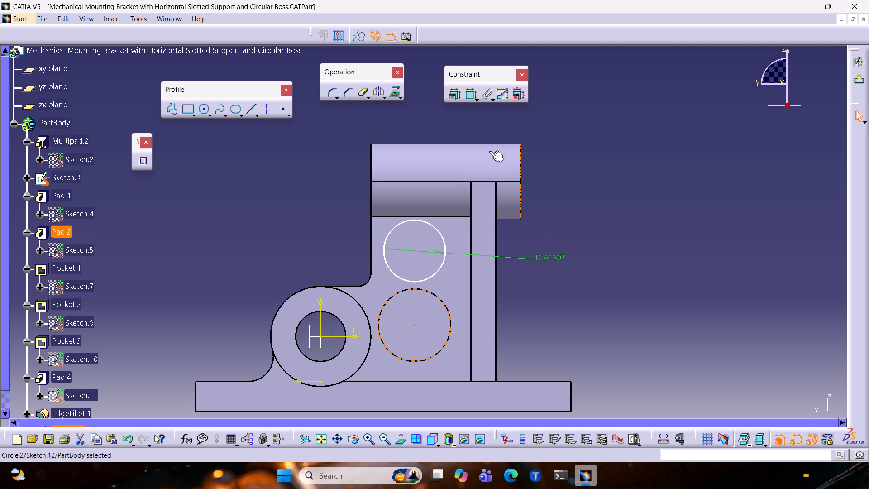
click(468, 95)
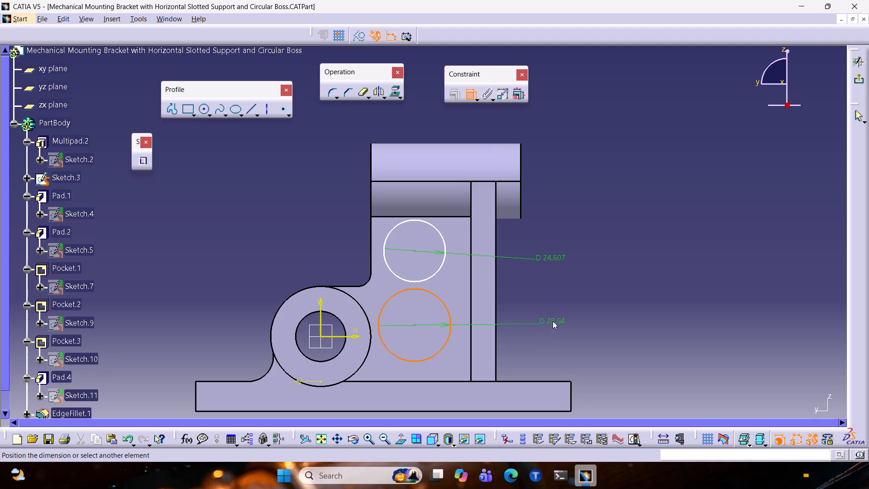
click(550, 316)
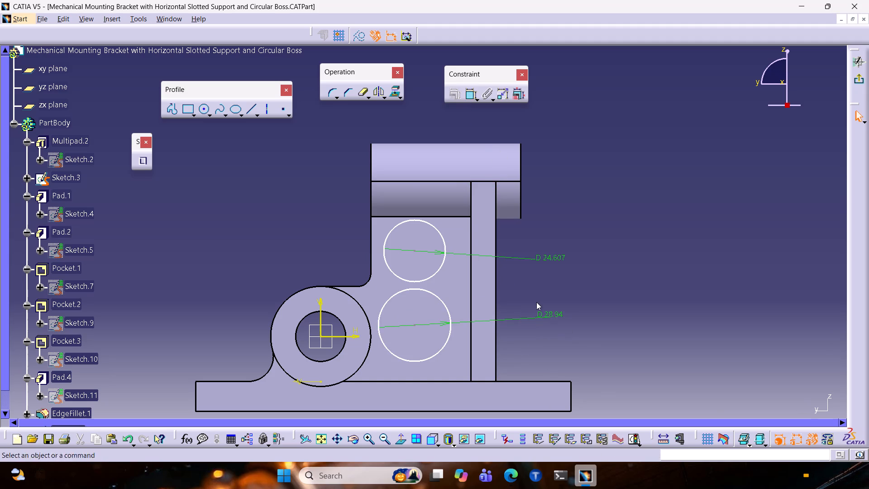
Sketch two more circles, radii about 12.6 mm and 17 mm, one above the other over the rib's outer face, and exit the sketch.
middle_drag(535, 342, 469, 341)
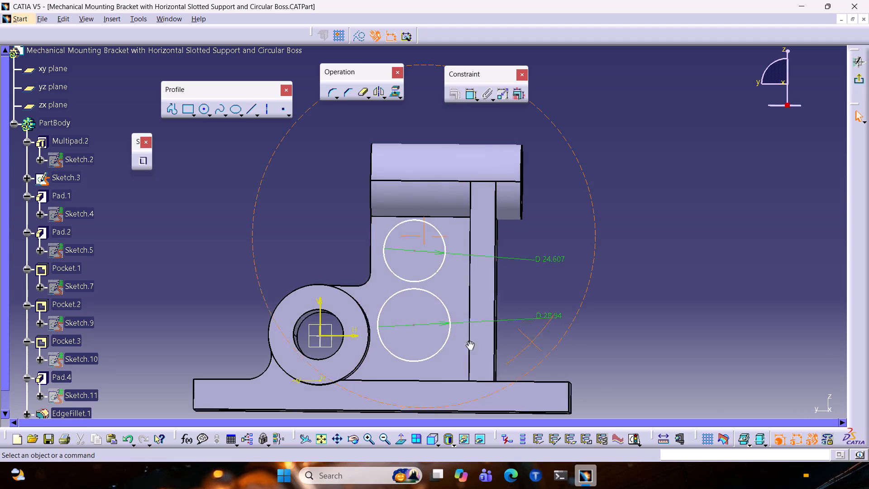
middle_drag(469, 341, 378, 374)
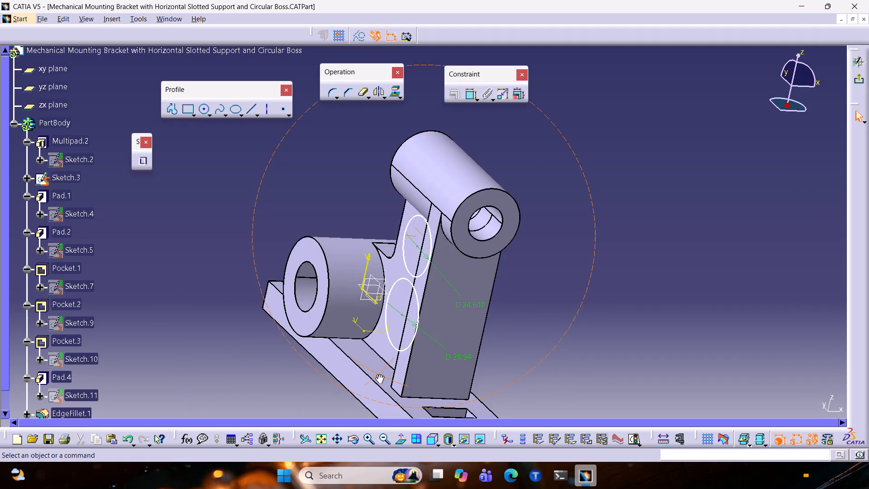
middle_drag(378, 374, 378, 371)
click(203, 108)
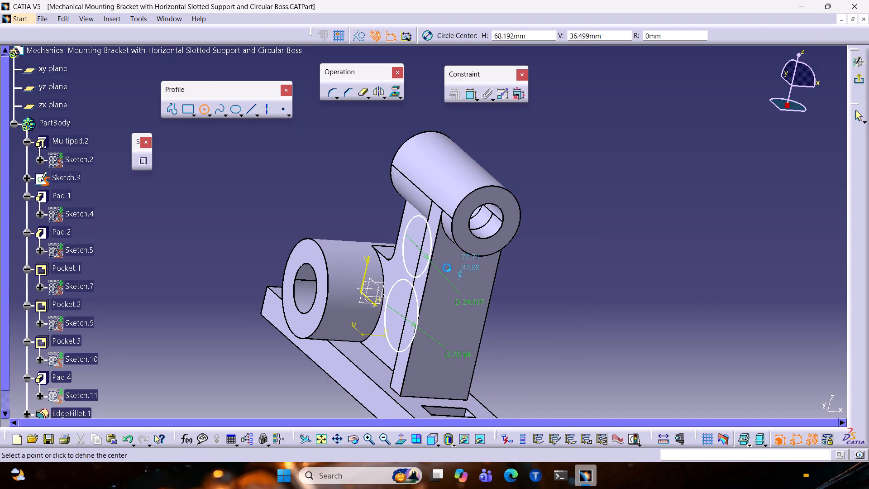
click(461, 283)
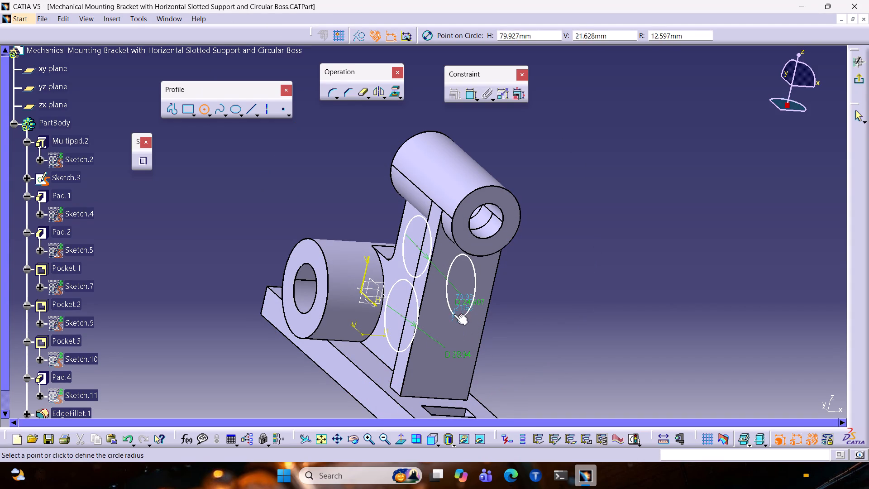
click(454, 313)
click(201, 113)
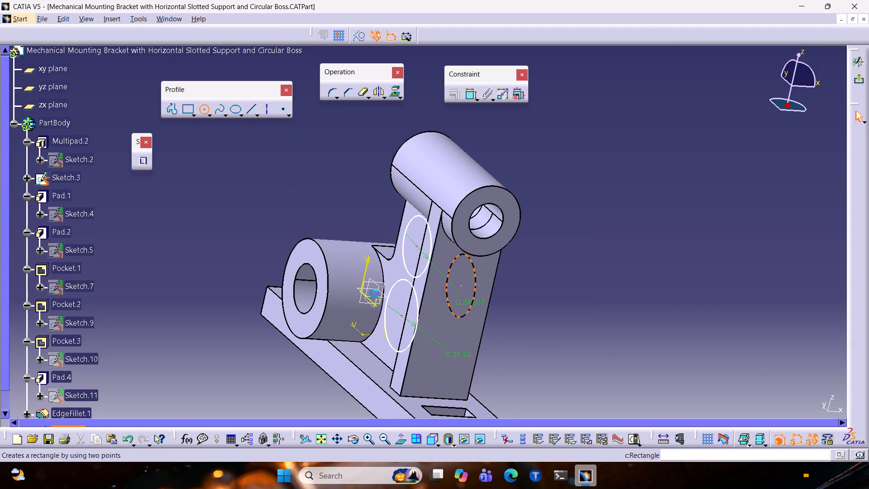
click(443, 352)
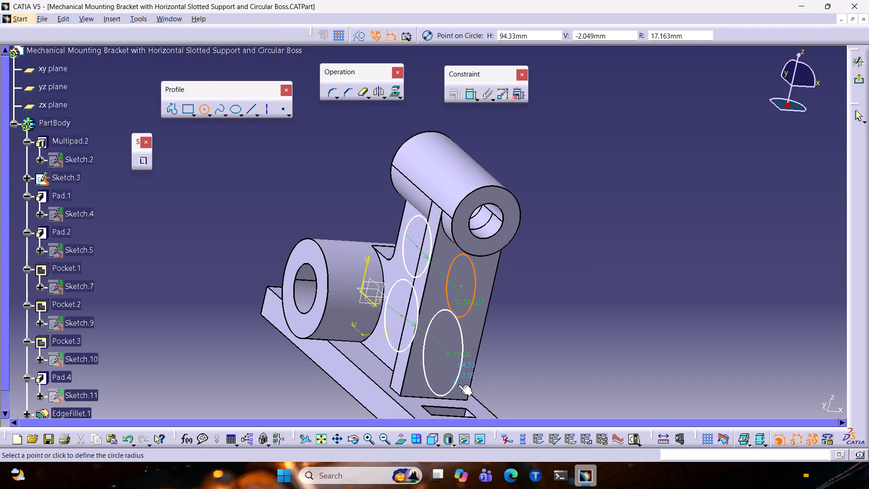
click(455, 378)
click(659, 211)
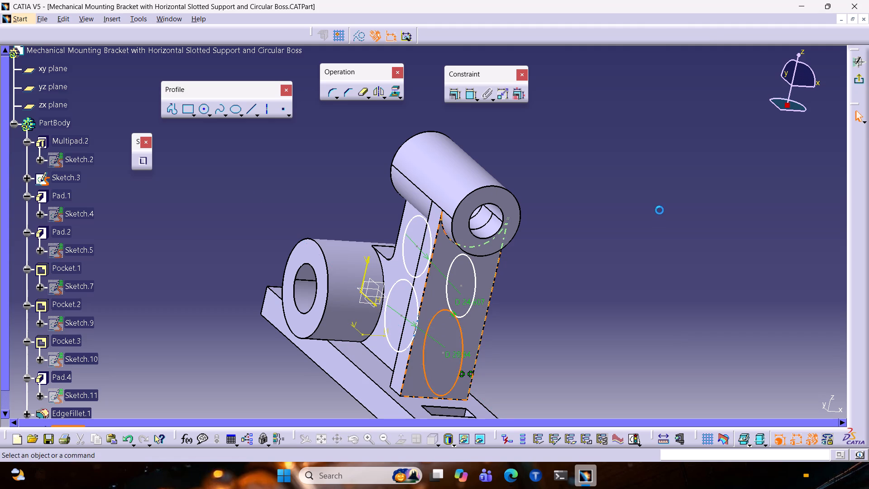
click(860, 78)
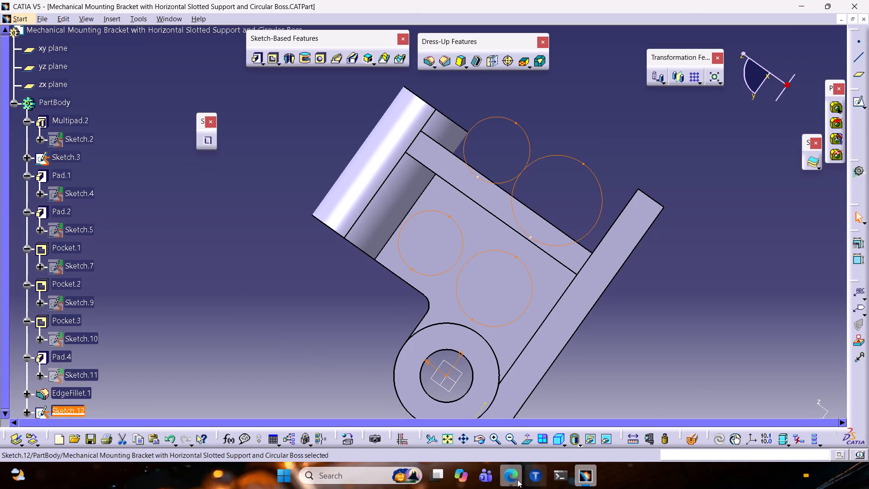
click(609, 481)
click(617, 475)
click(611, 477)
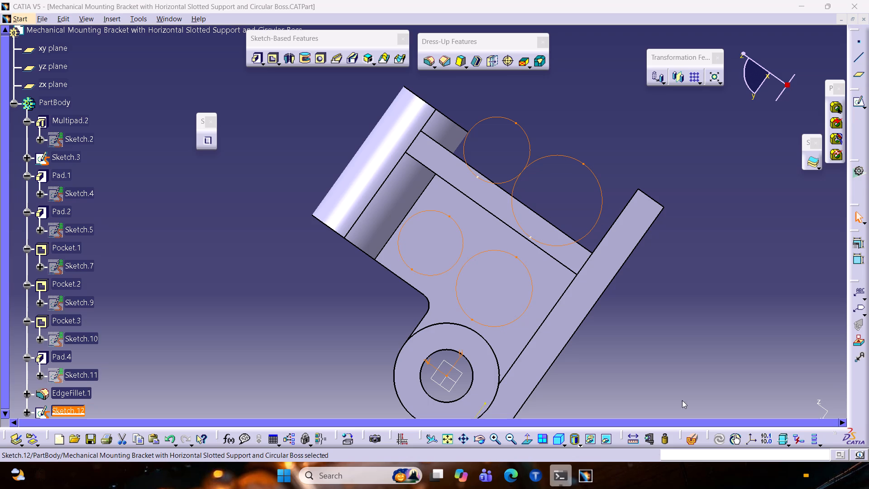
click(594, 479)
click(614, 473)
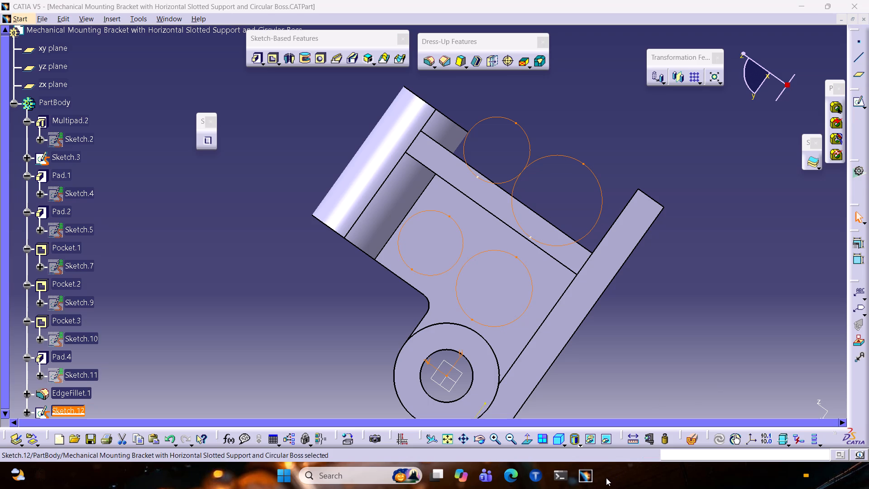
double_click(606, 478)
Minimise the CATIA and browser windows and launch Fuji from the desktop.
click(803, 4)
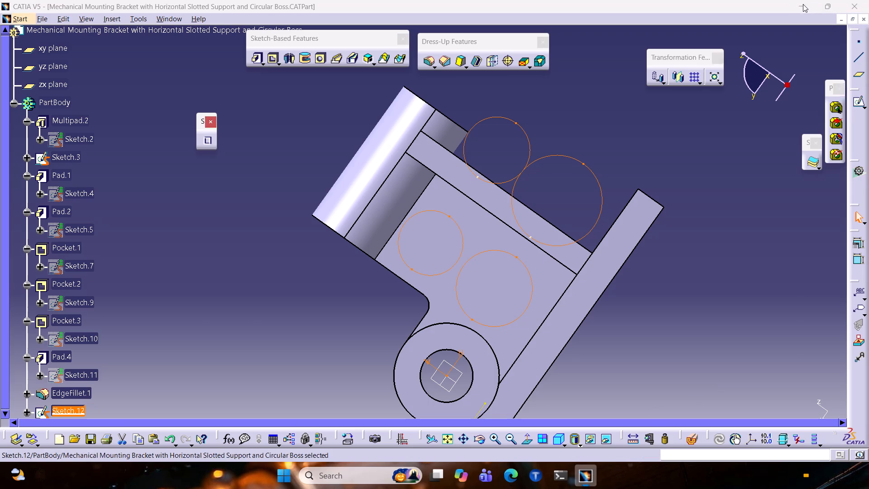
double_click(620, 475)
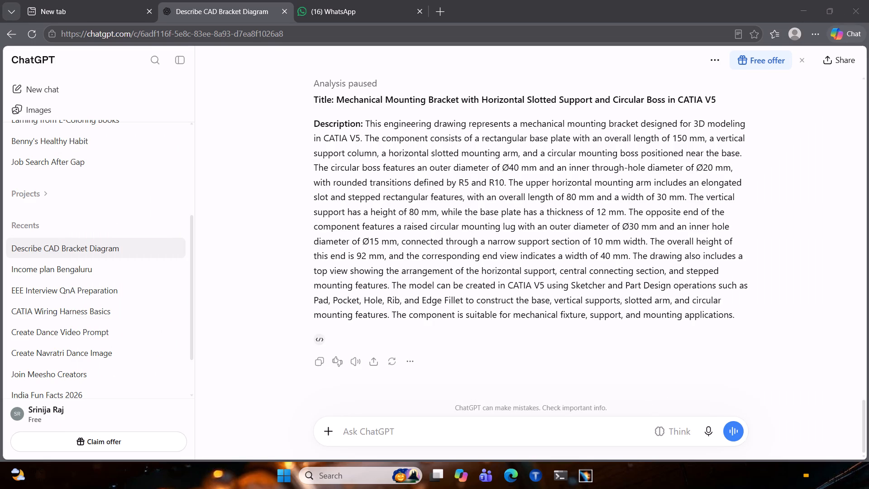
click(807, 6)
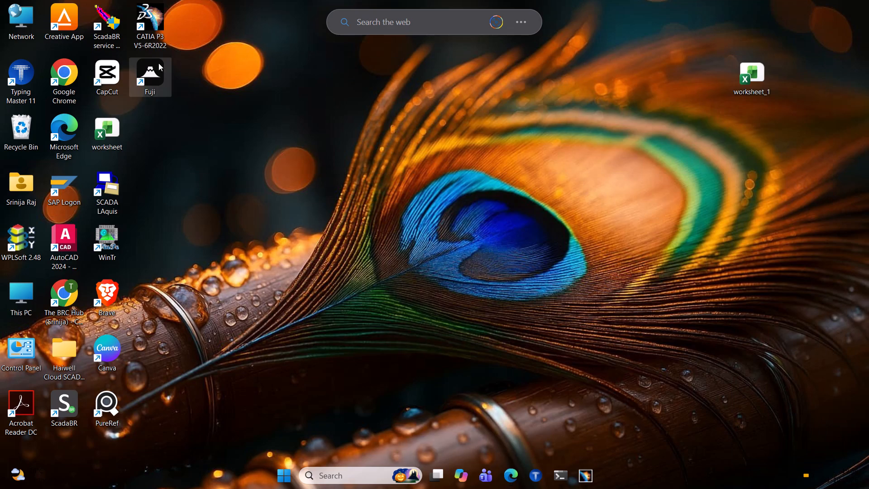
double_click(151, 82)
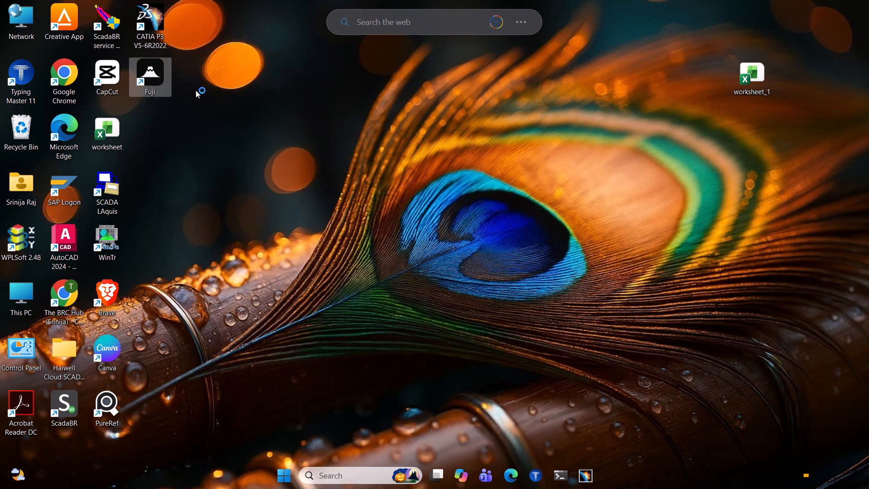
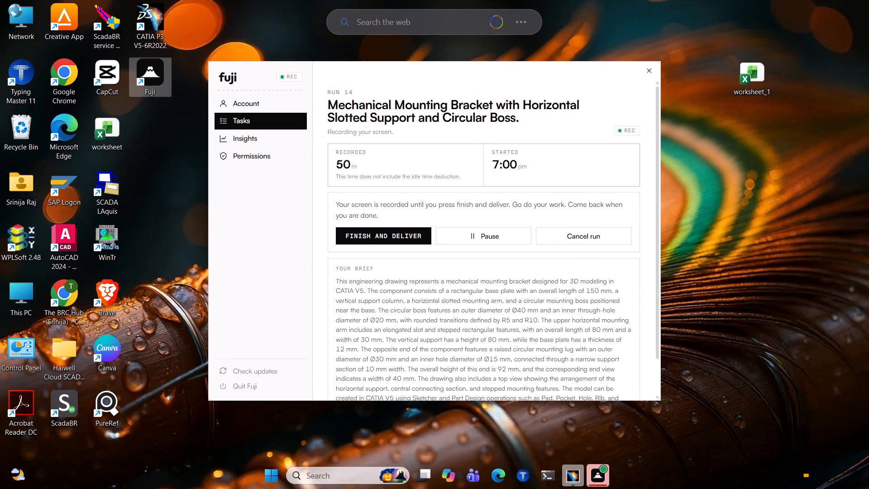
Switch back to CATIA with the mounting bracket part.
click(573, 478)
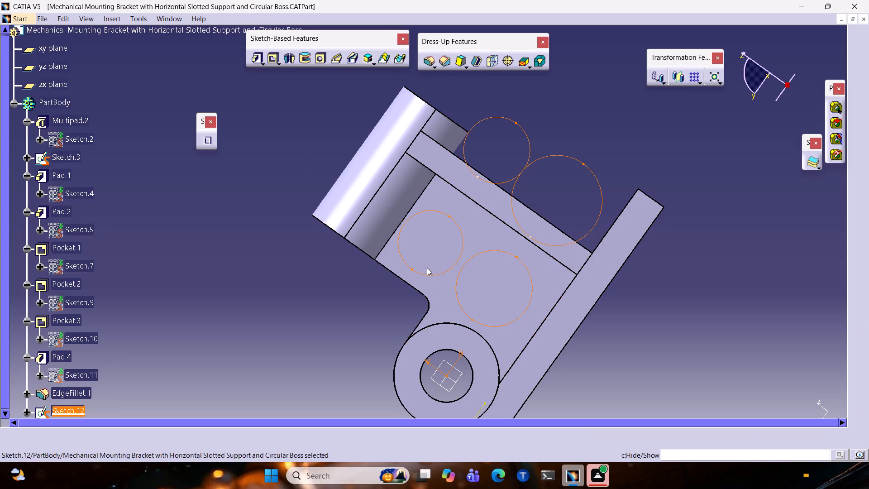
Pad the four-circle sketch to a length of 15 mm and check the preview from several angles.
middle_drag(685, 366, 491, 414)
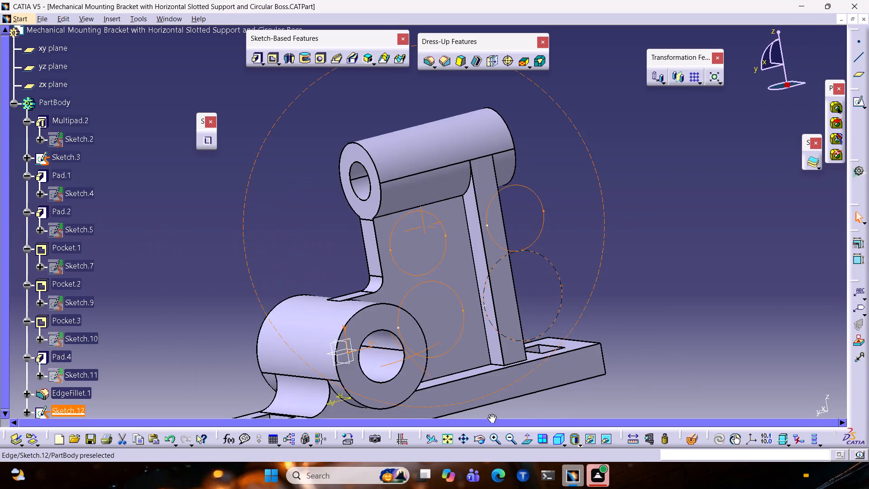
middle_drag(491, 414, 492, 441)
click(856, 98)
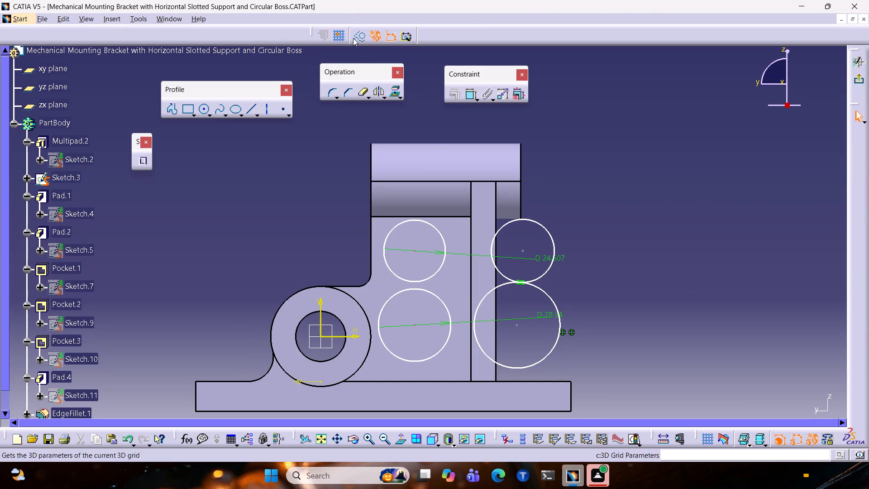
click(859, 80)
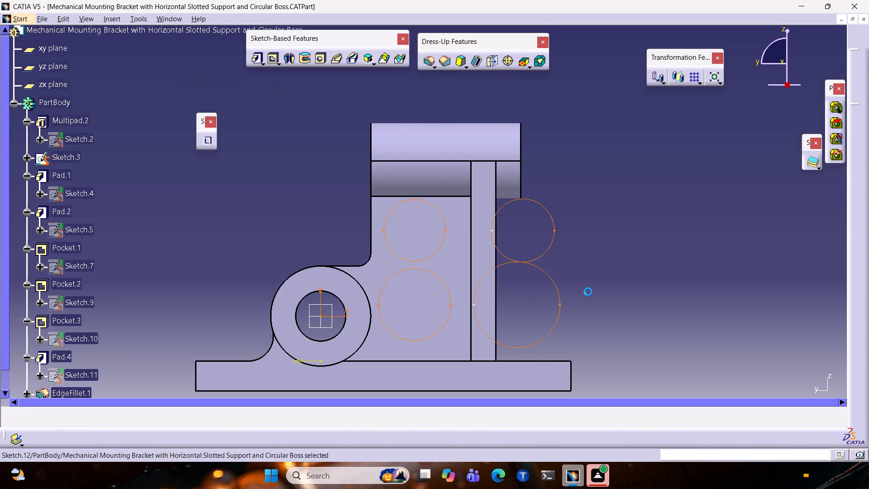
scroll(595, 254, down, 1)
middle_click(594, 252)
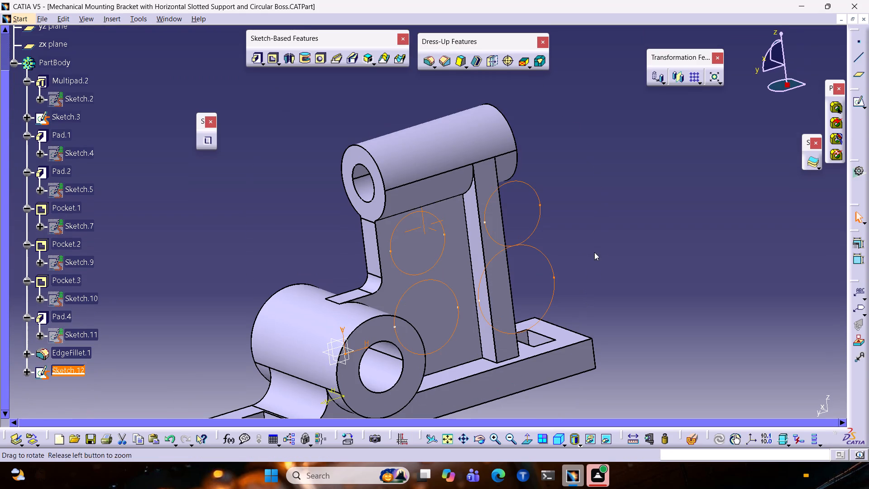
click(255, 57)
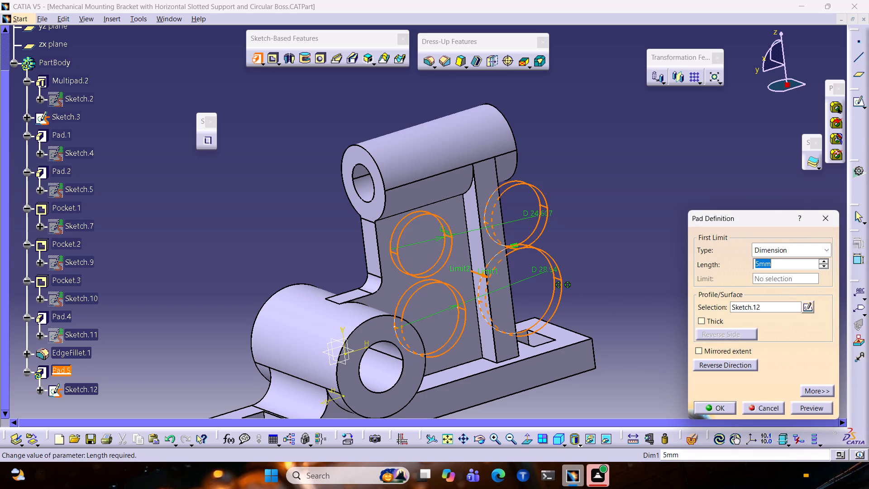
text(15)
click(816, 408)
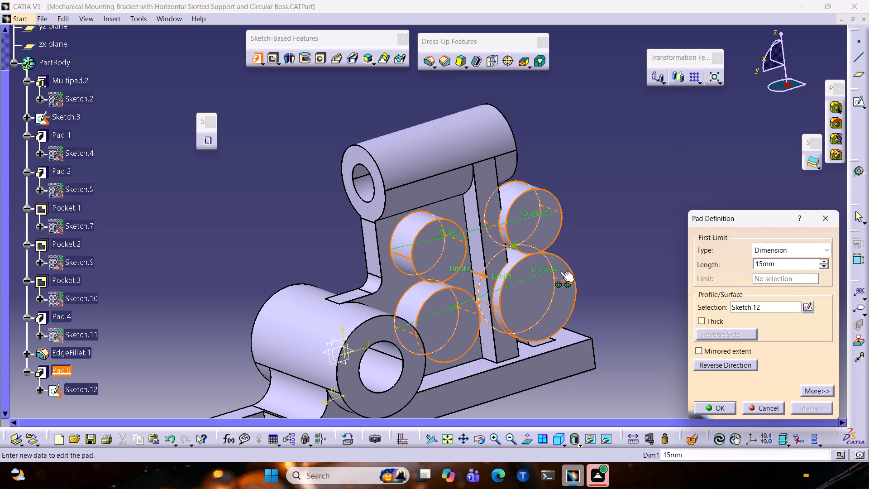
middle_drag(604, 265, 444, 292)
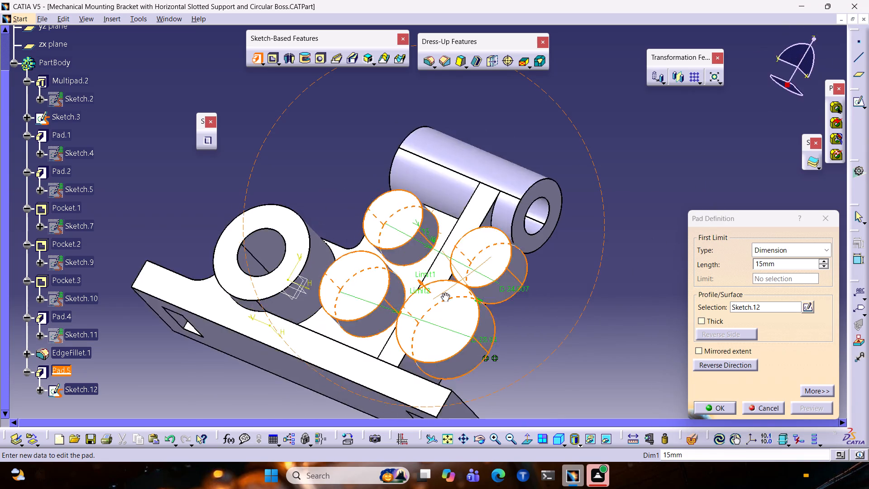
middle_drag(444, 292, 454, 326)
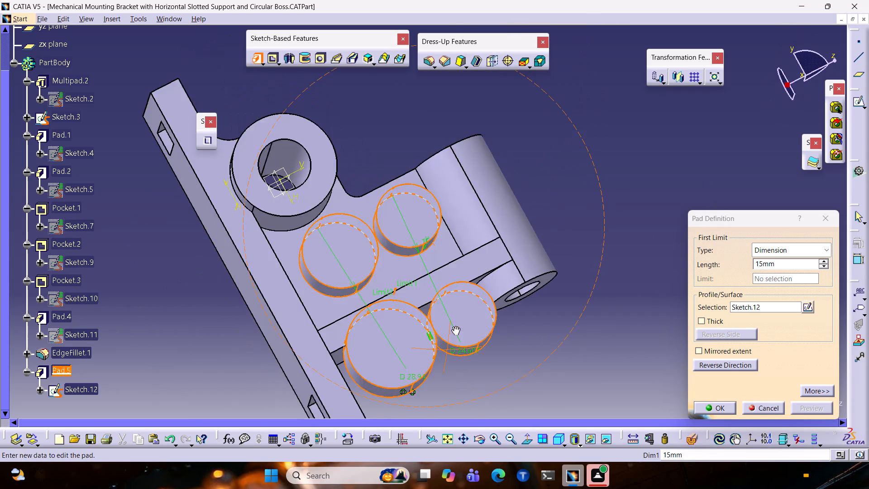
middle_drag(454, 326, 20, 224)
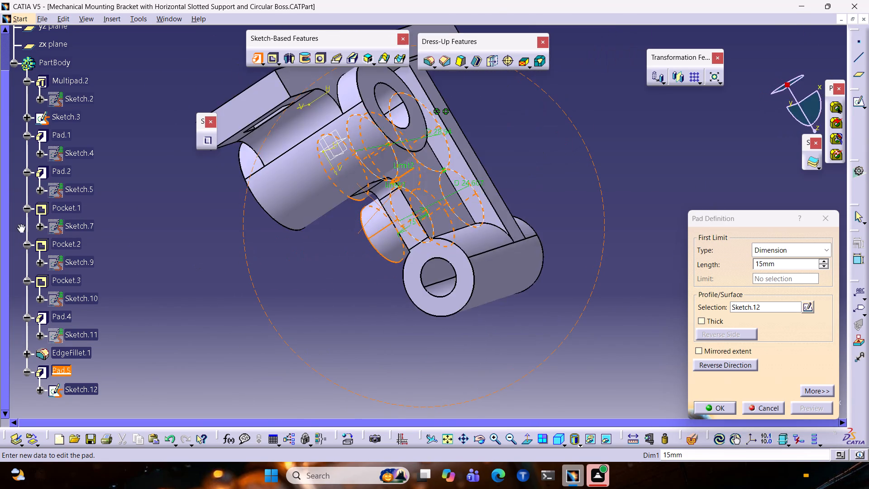
middle_drag(20, 224, 522, 302)
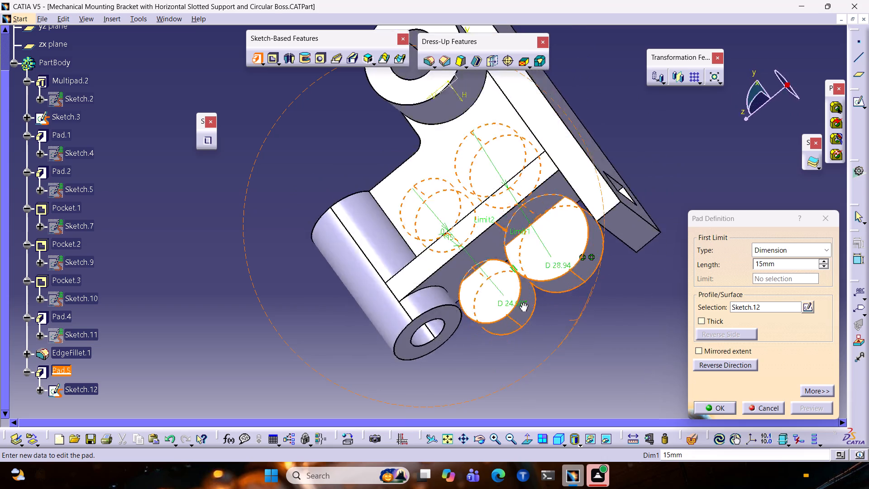
middle_drag(522, 302, 346, 149)
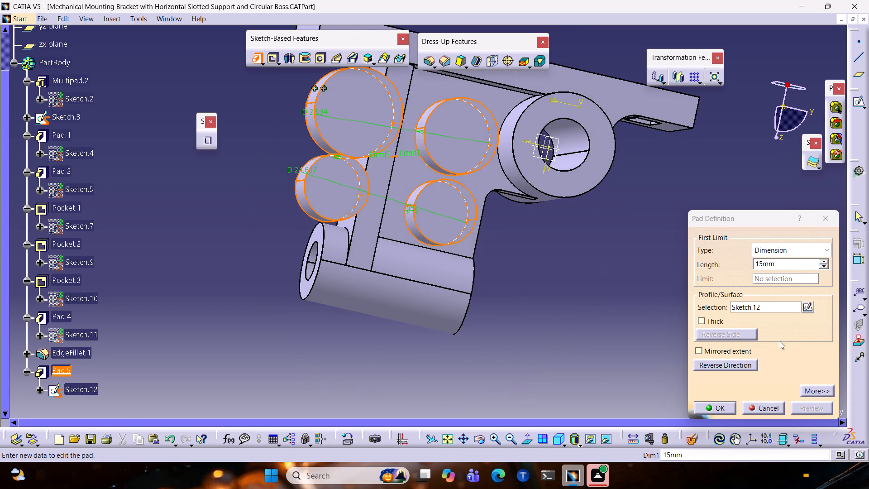
click(711, 409)
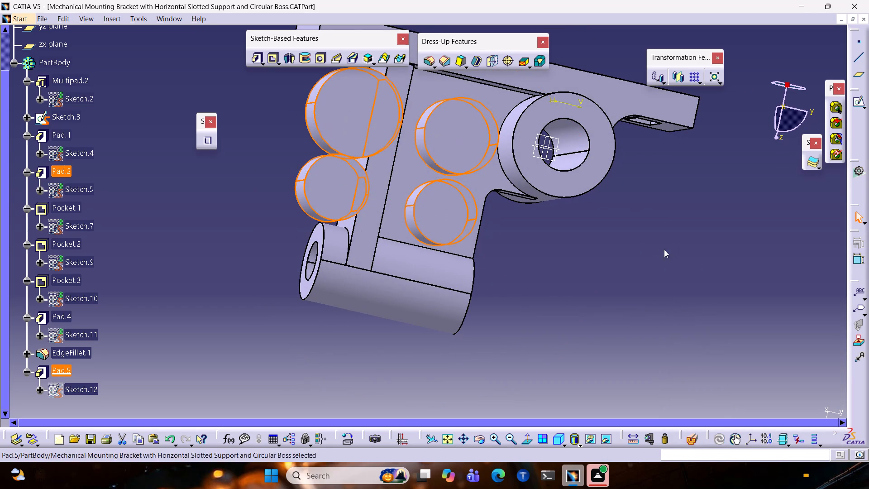
click(664, 248)
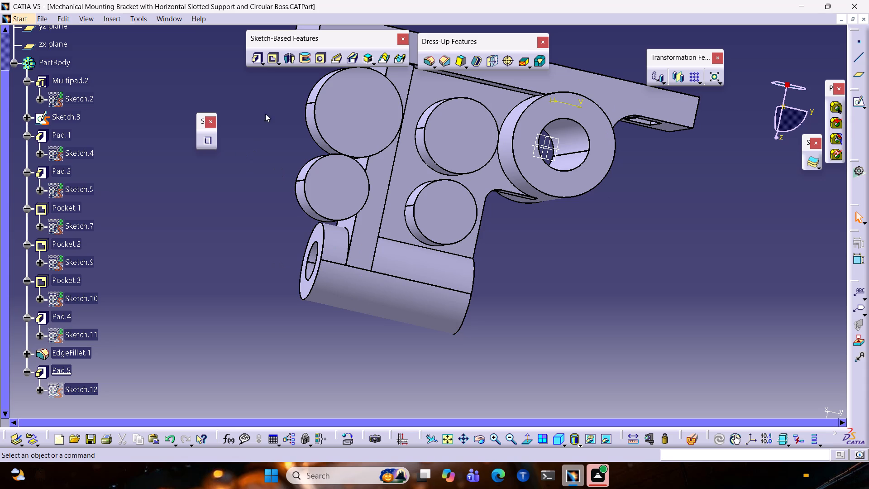
Start a new sketch on the flat end face of the largest new disc beside the rib.
middle_click(266, 254)
scroll(448, 182, down, 1)
middle_drag(390, 170, 378, 336)
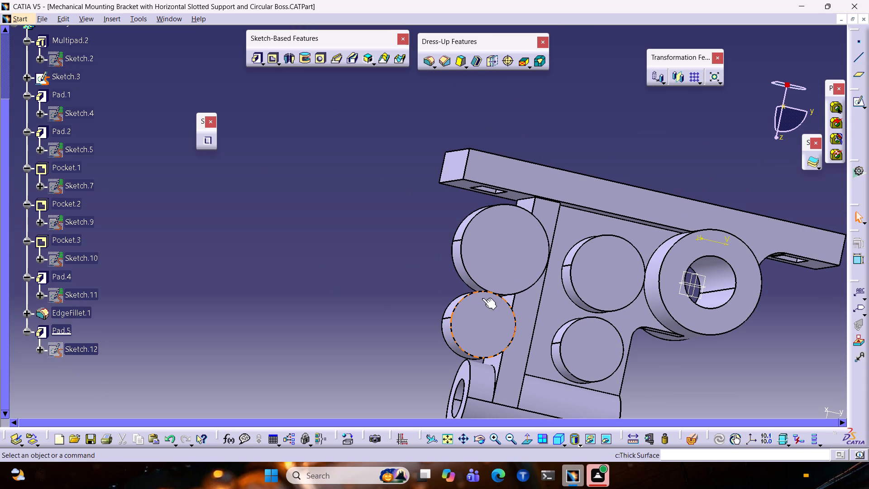
click(493, 269)
click(857, 103)
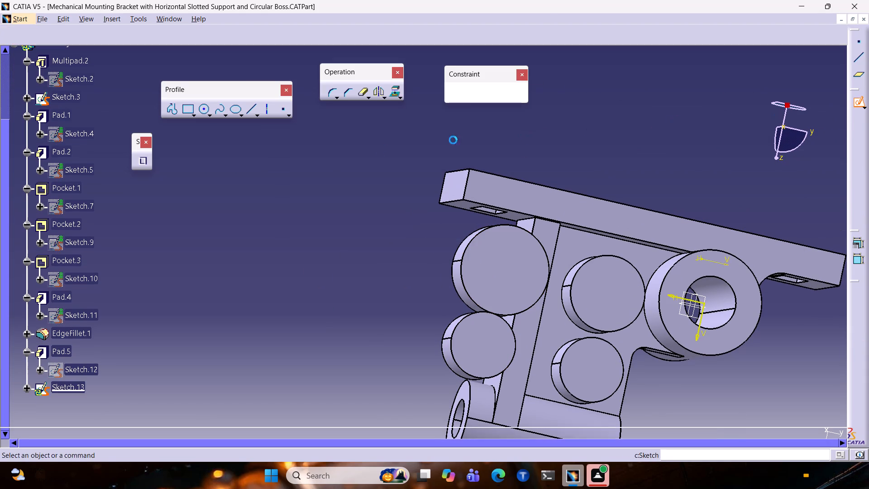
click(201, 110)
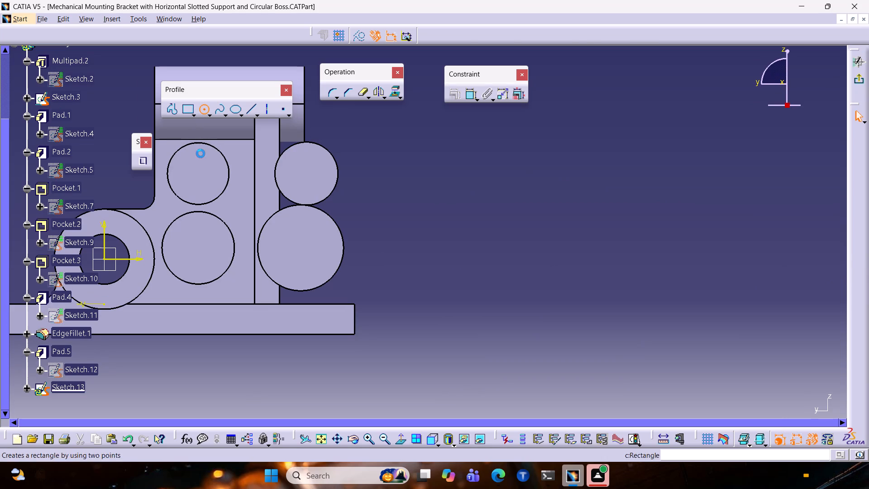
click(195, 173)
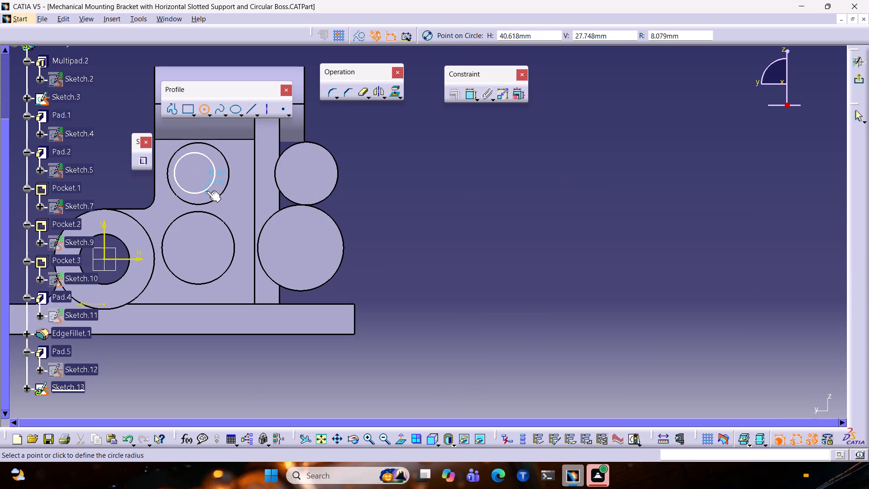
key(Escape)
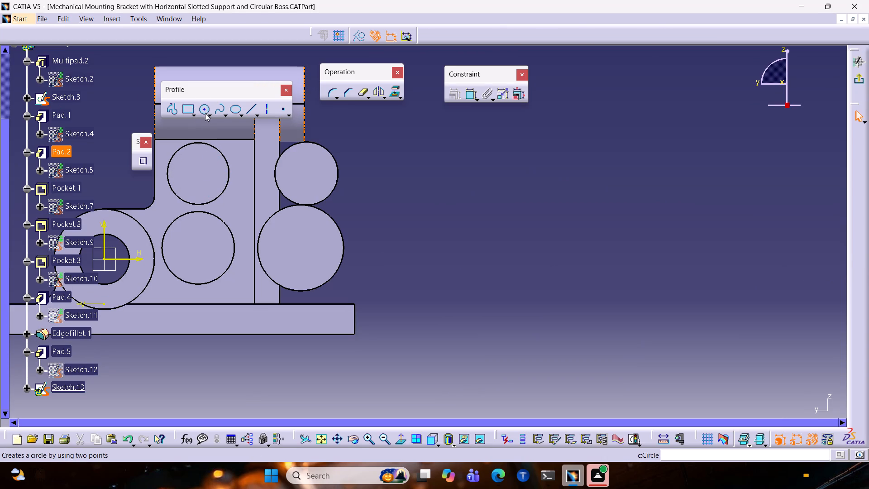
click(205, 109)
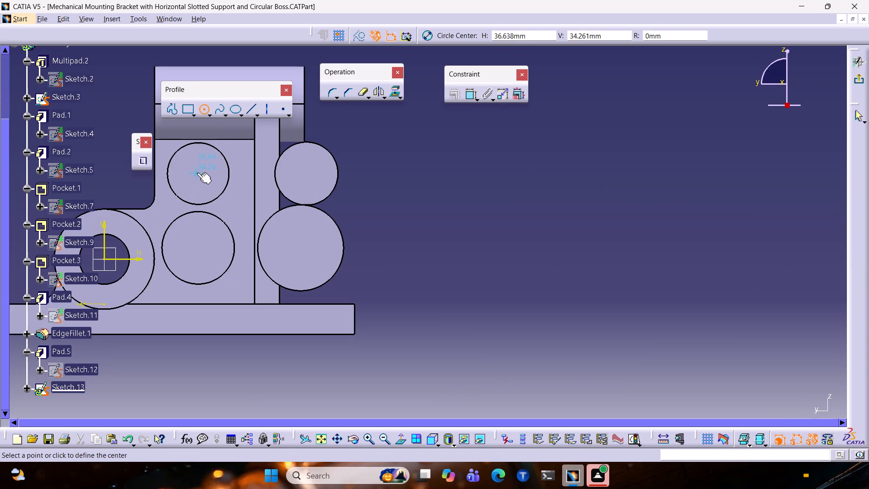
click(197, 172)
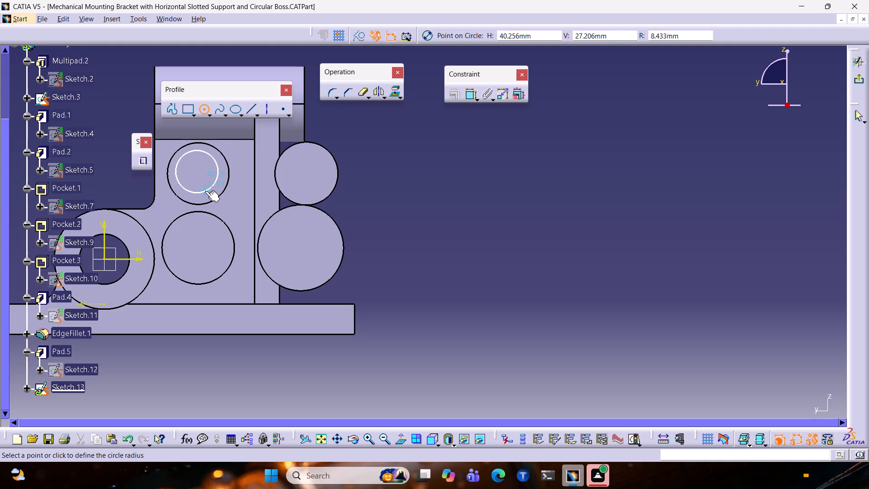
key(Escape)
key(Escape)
Sketch a circle about 15 mm in diameter inside the upper disc on the web face.
click(204, 112)
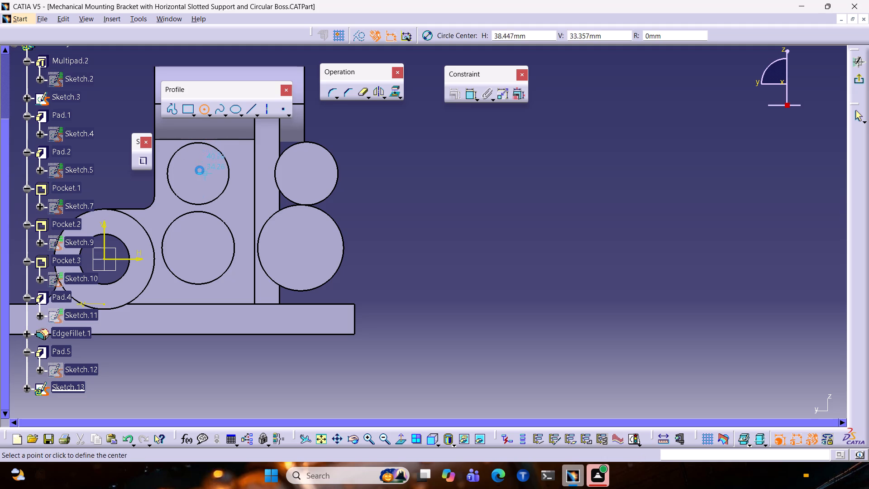
click(199, 171)
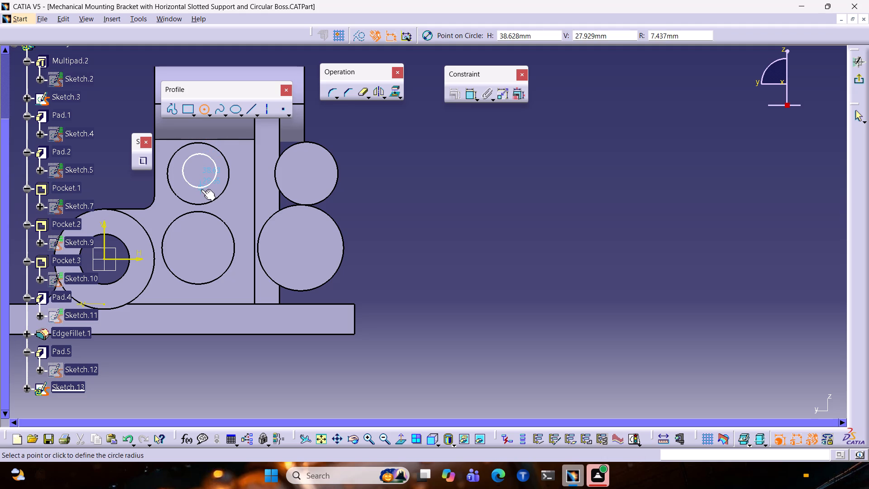
click(201, 189)
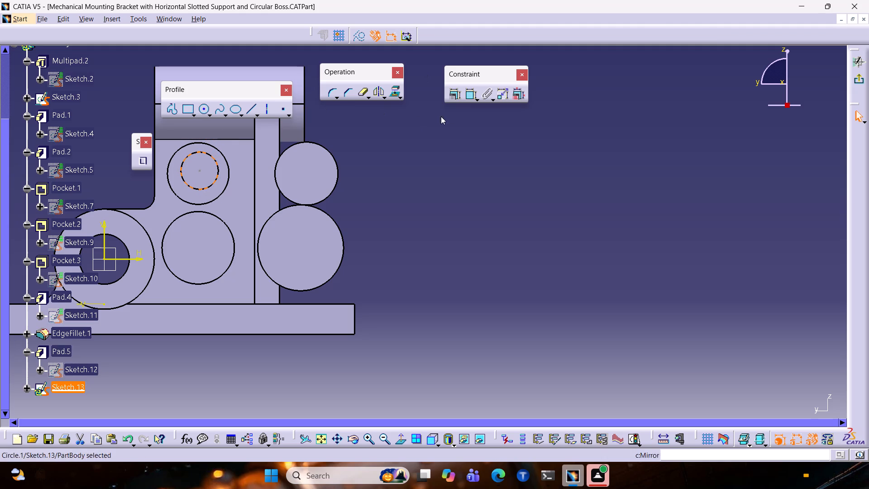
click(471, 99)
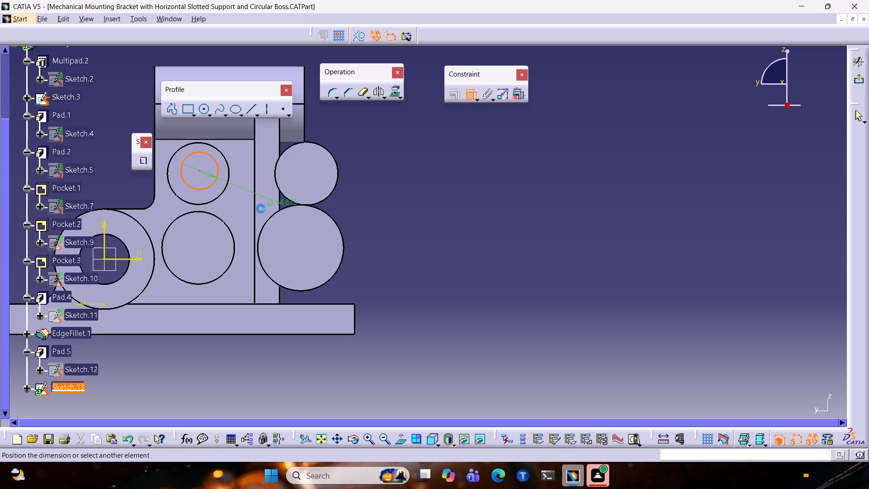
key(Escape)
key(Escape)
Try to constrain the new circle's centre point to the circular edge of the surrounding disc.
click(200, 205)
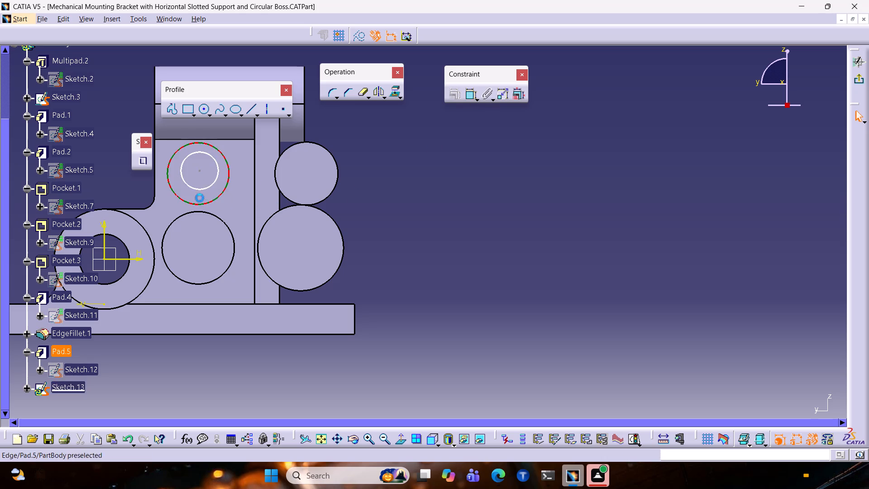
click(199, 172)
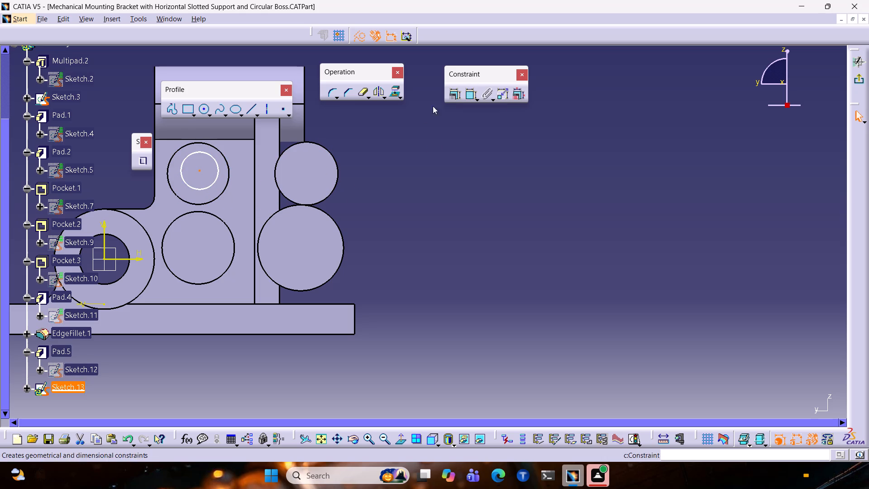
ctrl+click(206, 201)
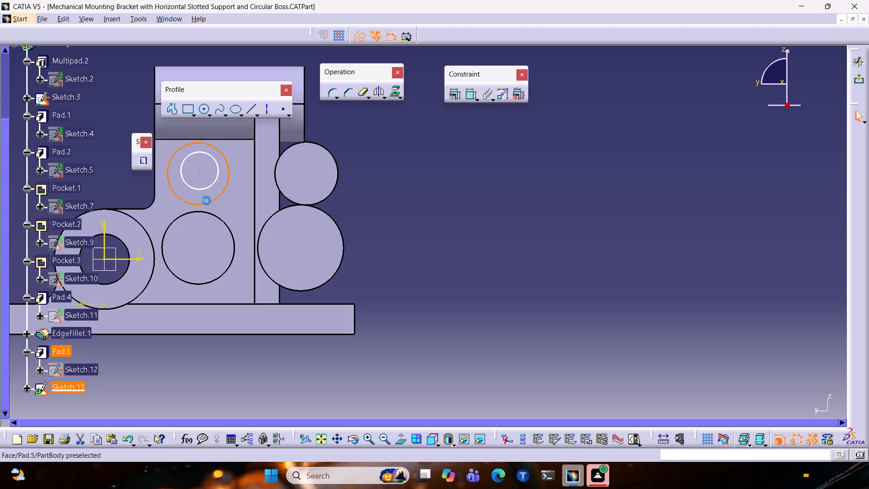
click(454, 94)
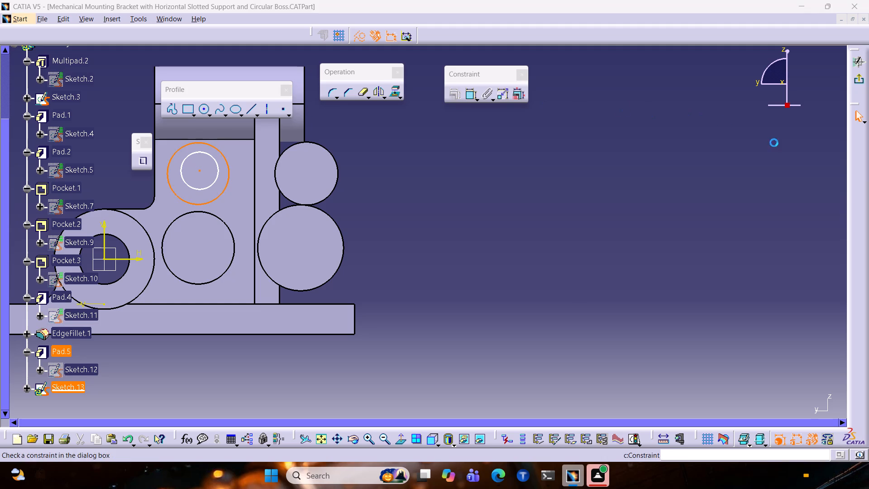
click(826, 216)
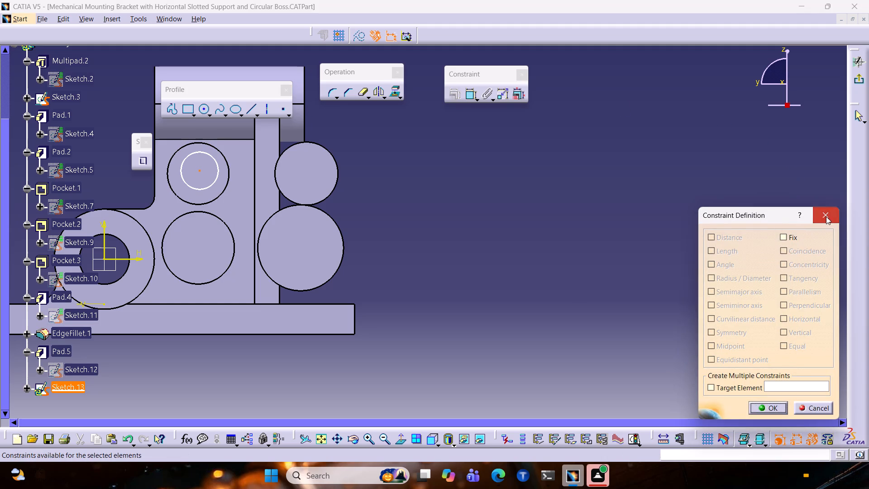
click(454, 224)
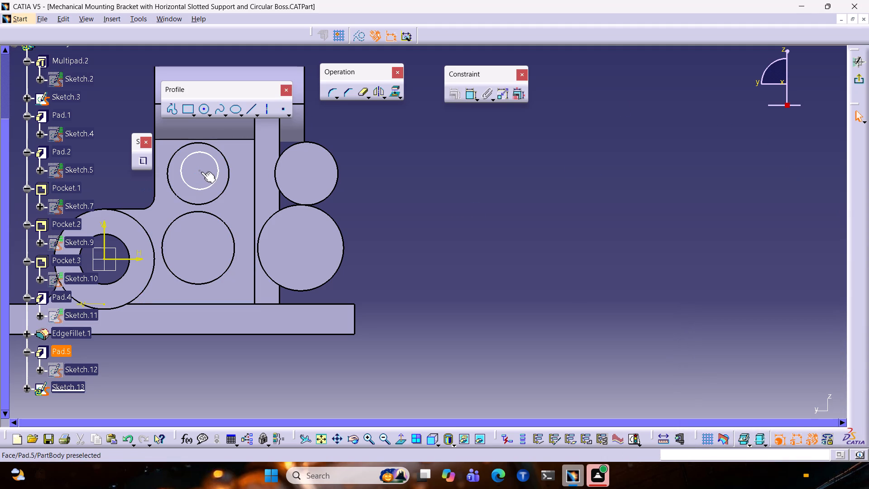
Move the small circle by its centre point onto the middle of the surrounding disc.
click(199, 170)
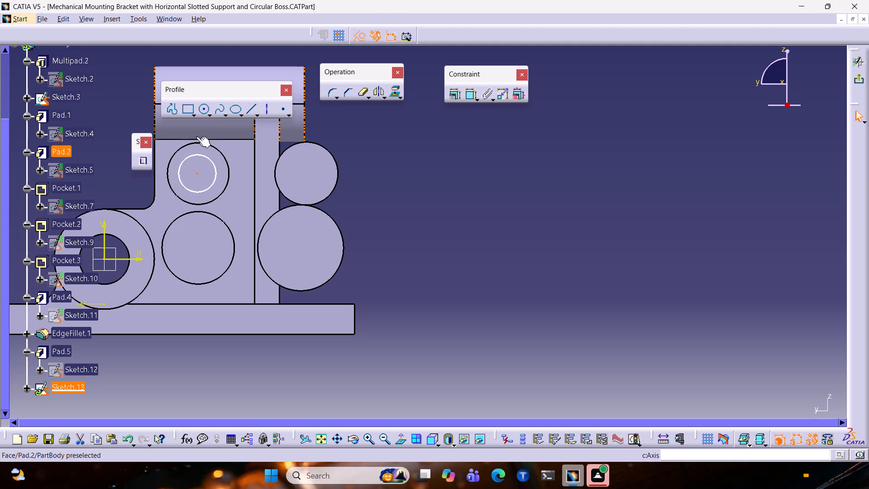
Sketch a circle about 13 mm in diameter inside the smaller disc beside the rib, centred on that disc.
click(203, 106)
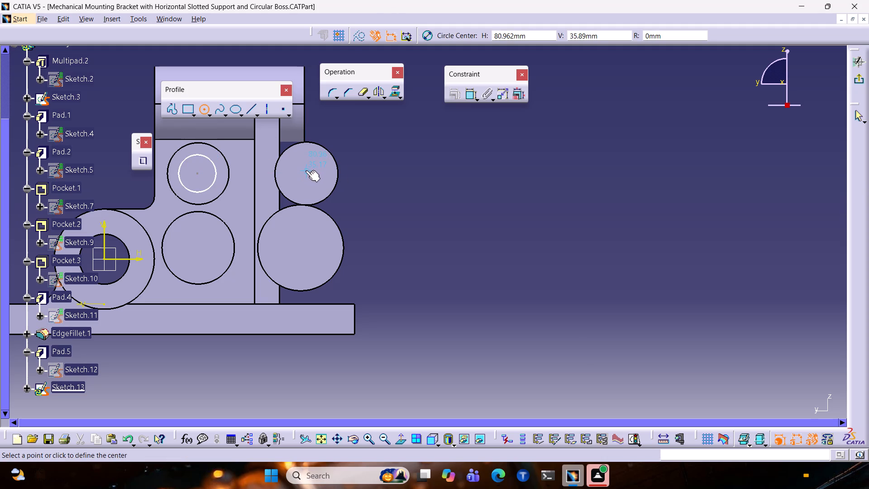
click(303, 172)
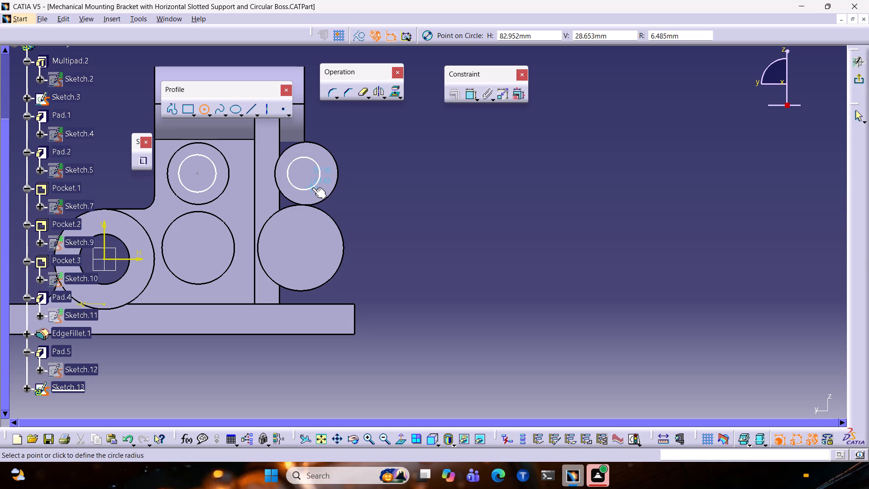
click(313, 188)
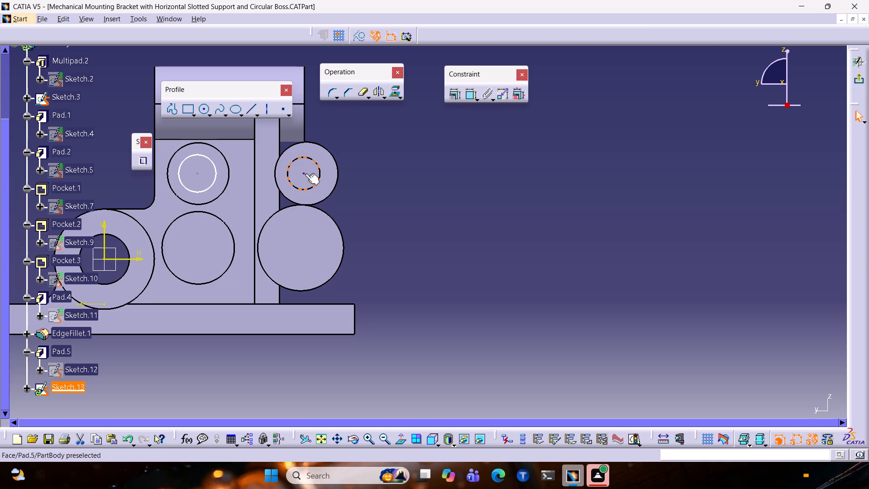
click(304, 173)
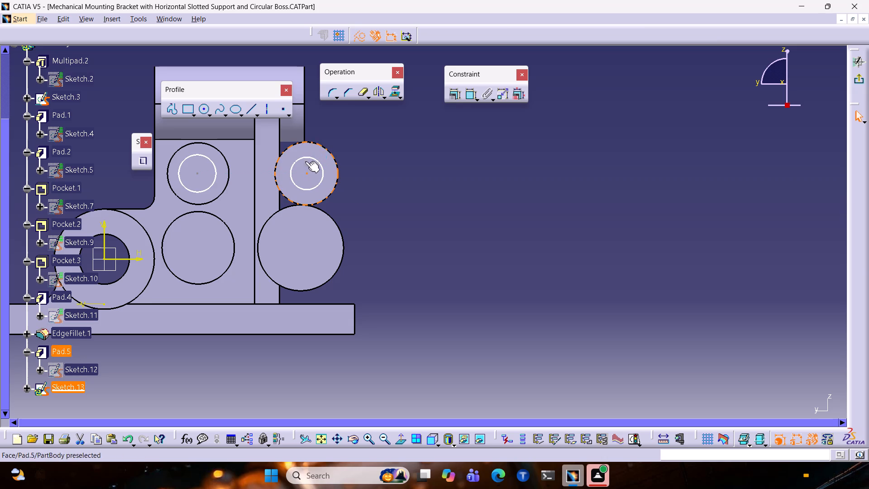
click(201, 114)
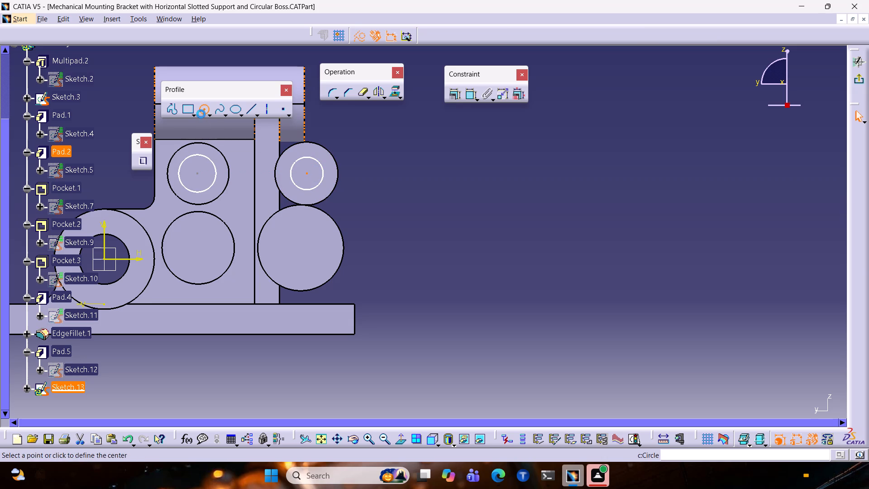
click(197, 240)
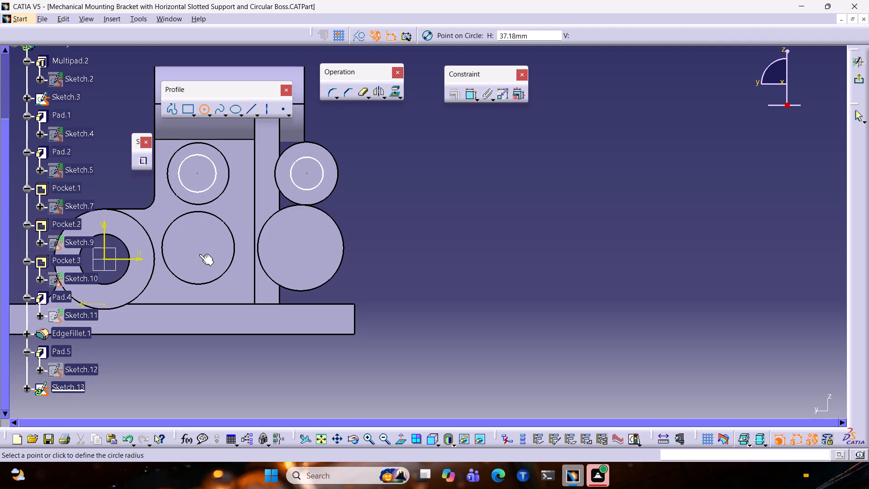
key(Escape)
Sketch two equally sized circles, inside the lower disc on the web face and the largest disc beside the rib, and finish the sketch.
click(204, 111)
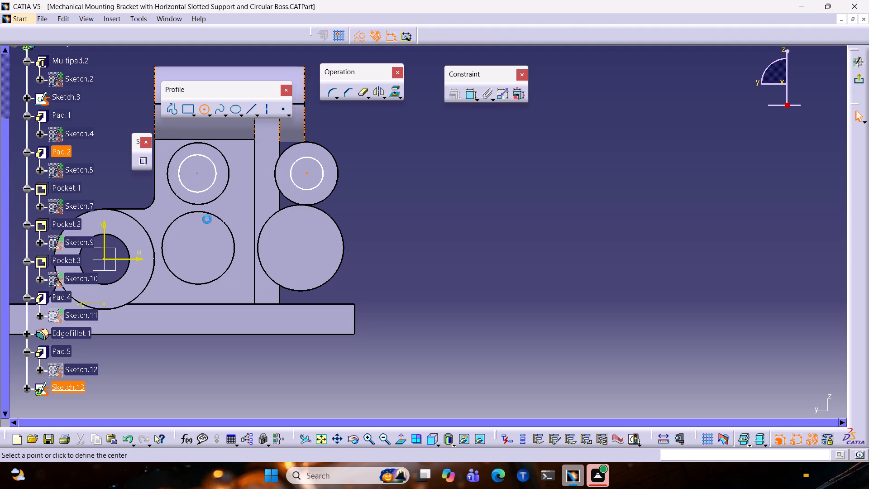
click(197, 246)
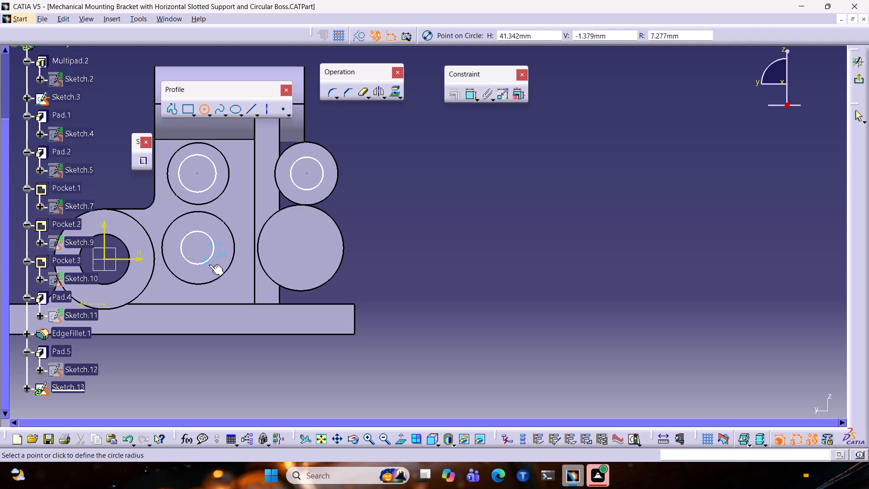
click(209, 267)
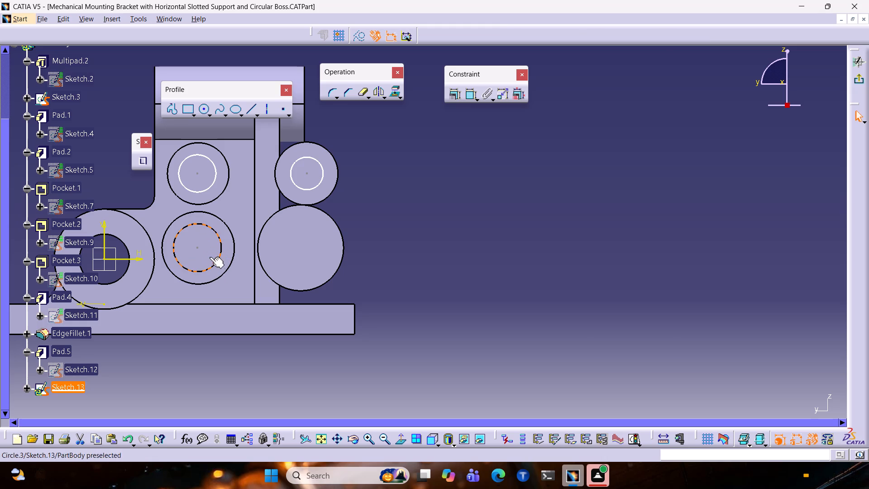
click(205, 112)
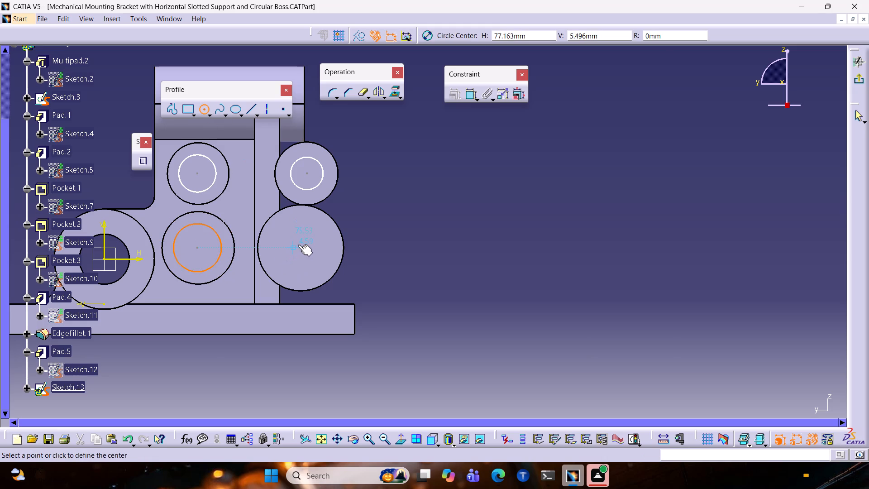
click(300, 244)
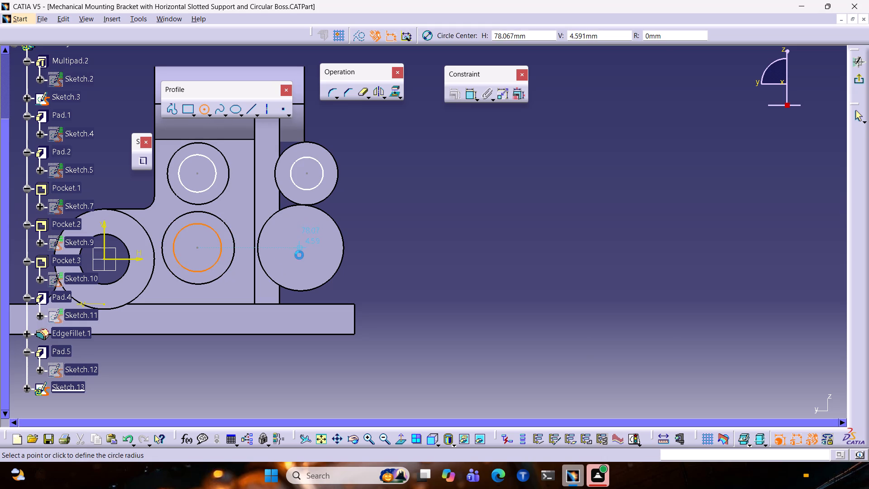
click(303, 271)
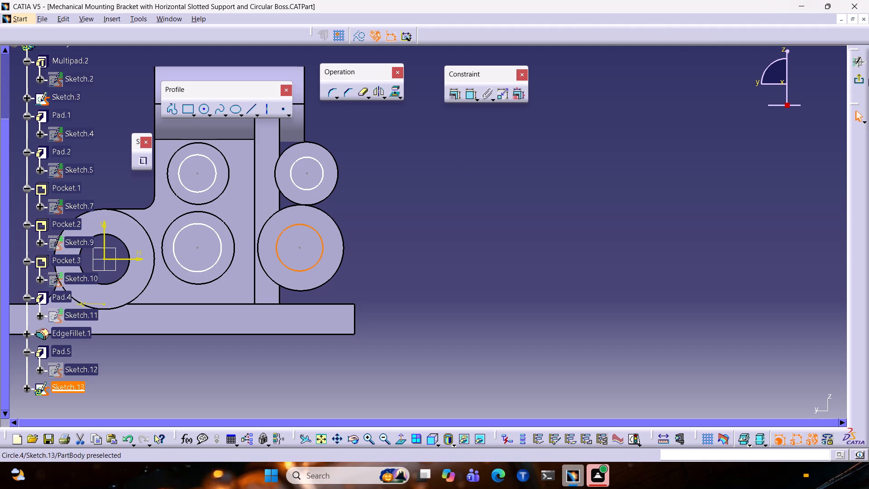
click(861, 79)
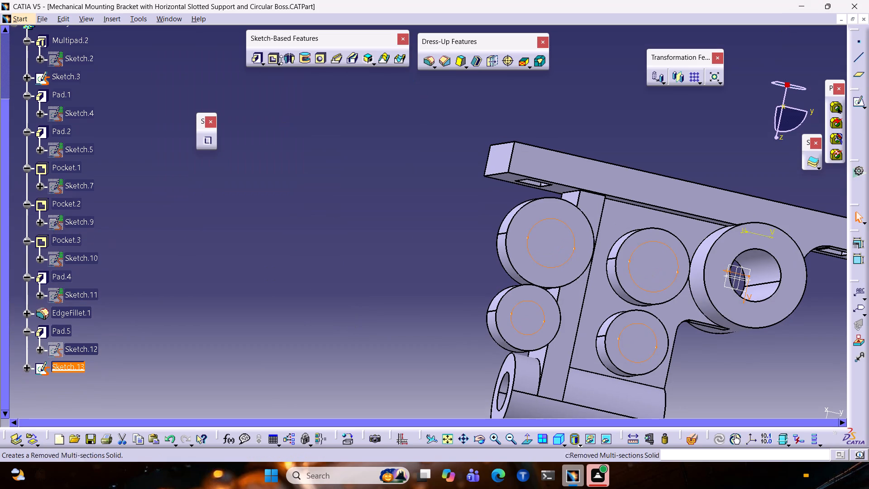
Start a pocket from the four-circle sketch and preview it with the Up to last limit.
click(269, 58)
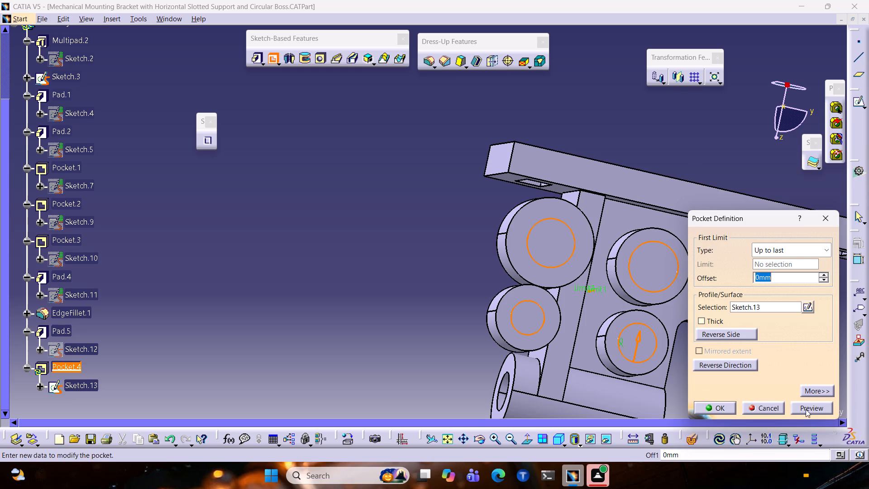
click(807, 407)
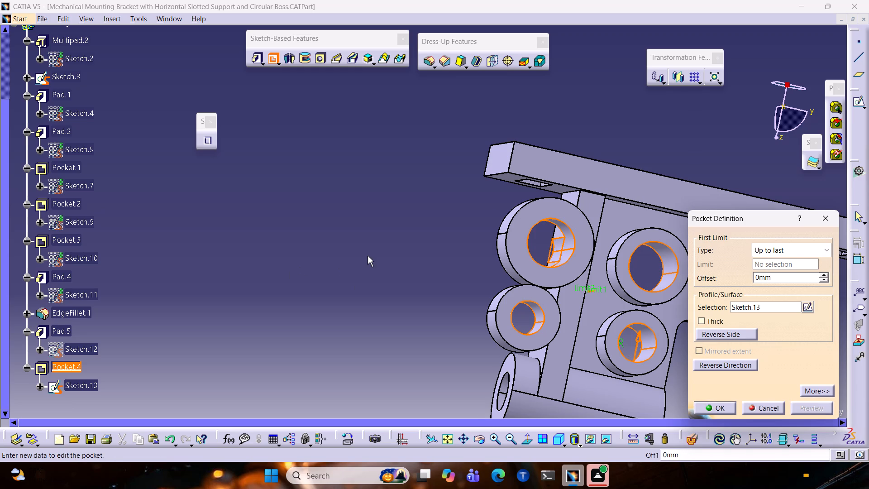
ctrl+middle_drag(368, 256, 349, 295)
ctrl+middle_drag(604, 296, 377, 250)
middle_drag(384, 248, 384, 248)
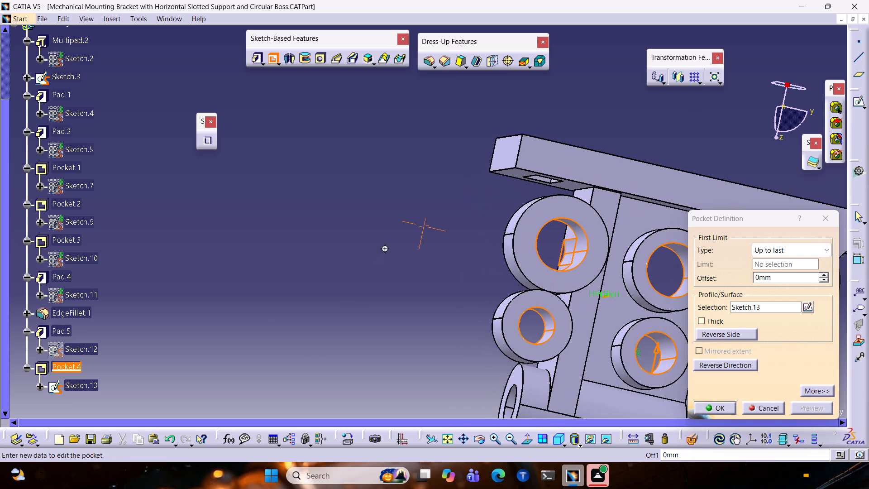
middle_drag(384, 248, 340, 215)
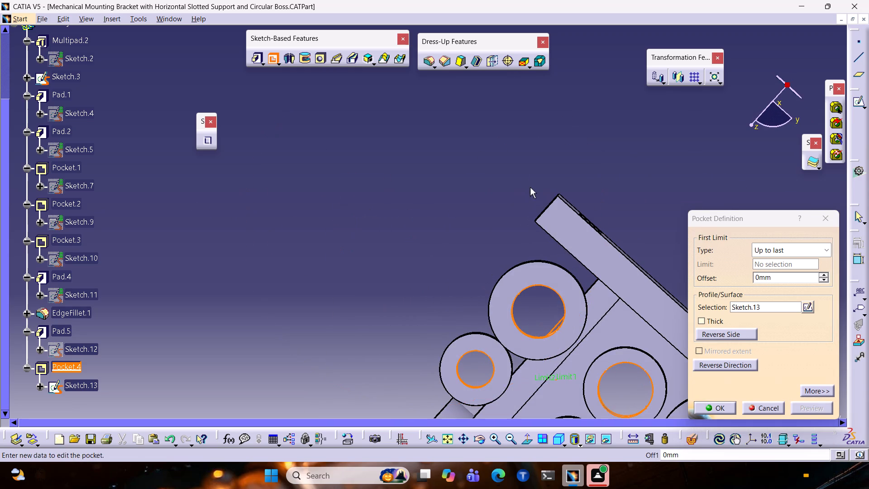
middle_drag(555, 168, 327, 177)
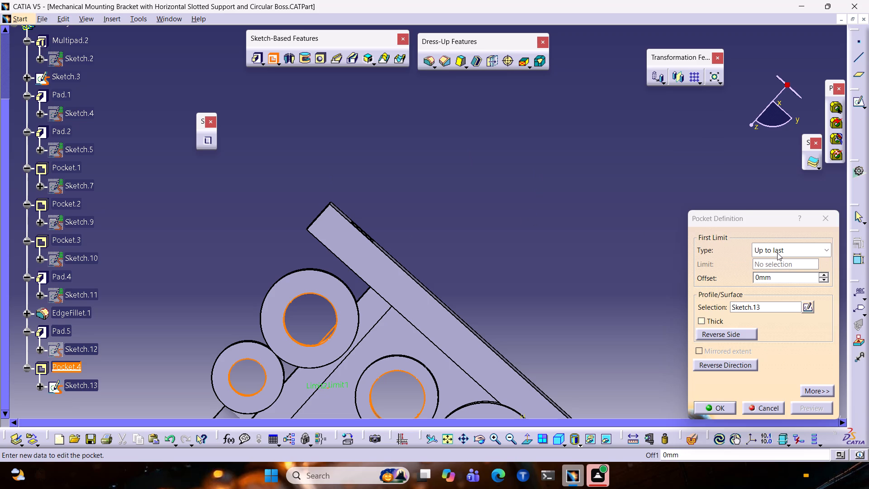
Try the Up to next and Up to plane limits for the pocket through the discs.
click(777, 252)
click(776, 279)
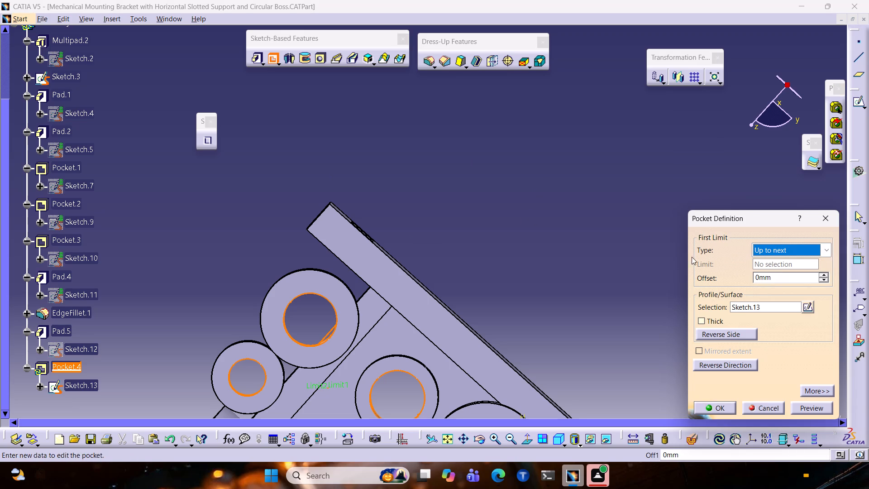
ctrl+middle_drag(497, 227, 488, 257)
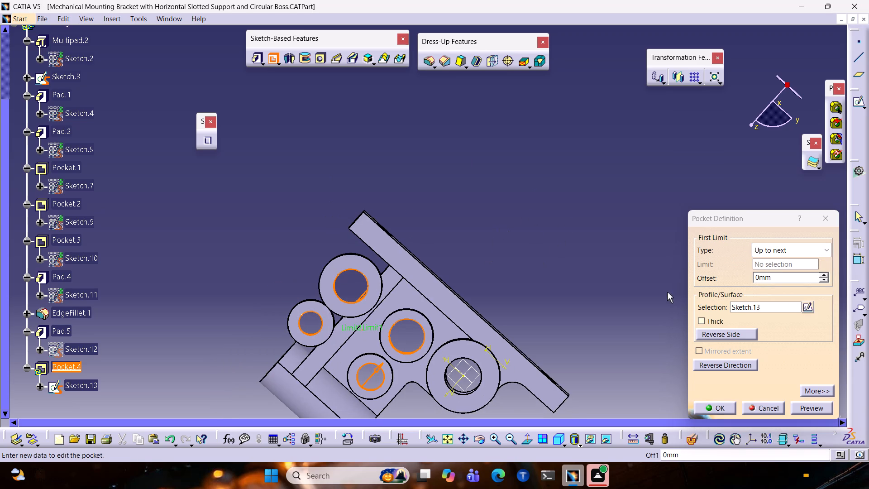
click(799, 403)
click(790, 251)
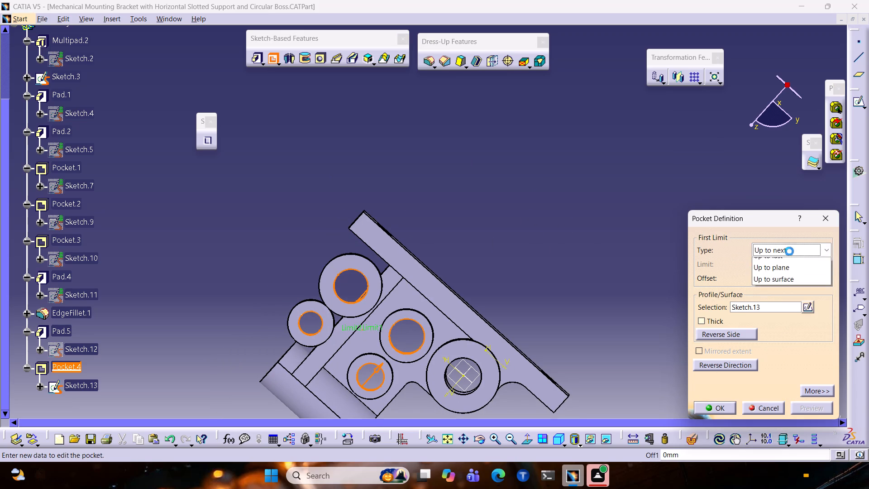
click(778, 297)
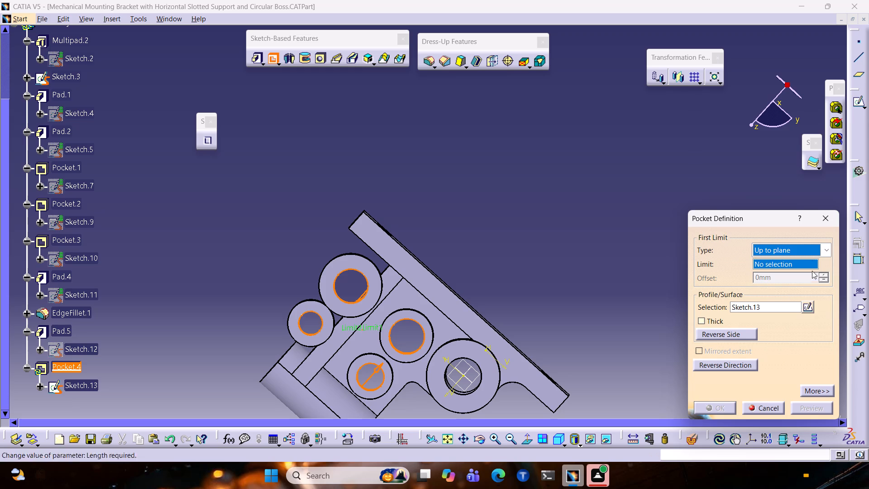
Cut the four circles through the discs as a pocket with a Dimension limit and a depth of 15 mm.
click(811, 249)
click(787, 267)
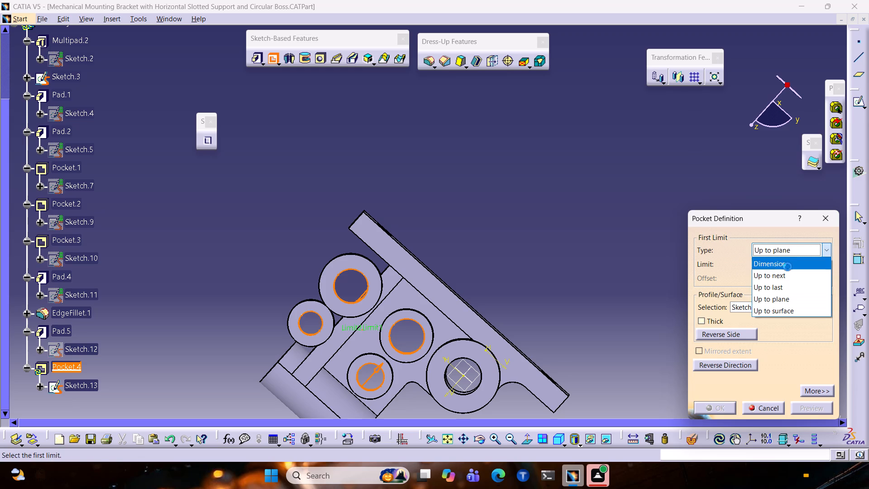
ctrl+scroll(480, 180, down, 1)
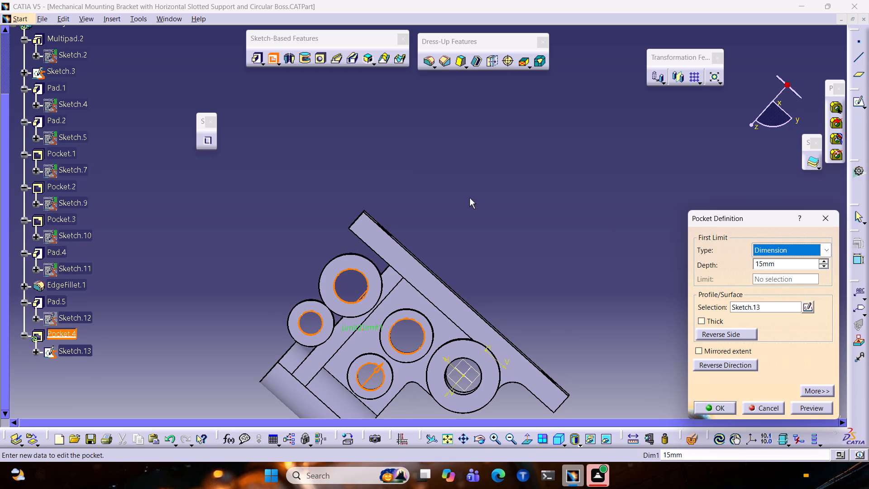
middle_drag(481, 247, 0, 145)
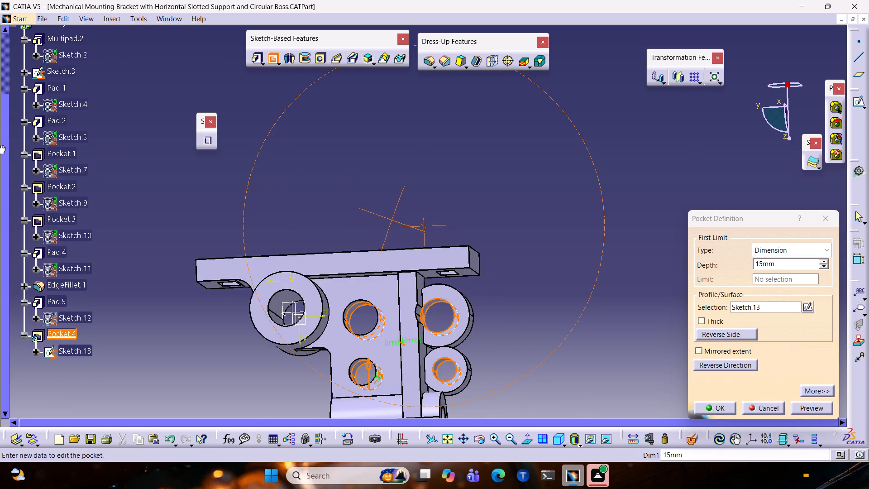
middle_drag(0, 145, 490, 158)
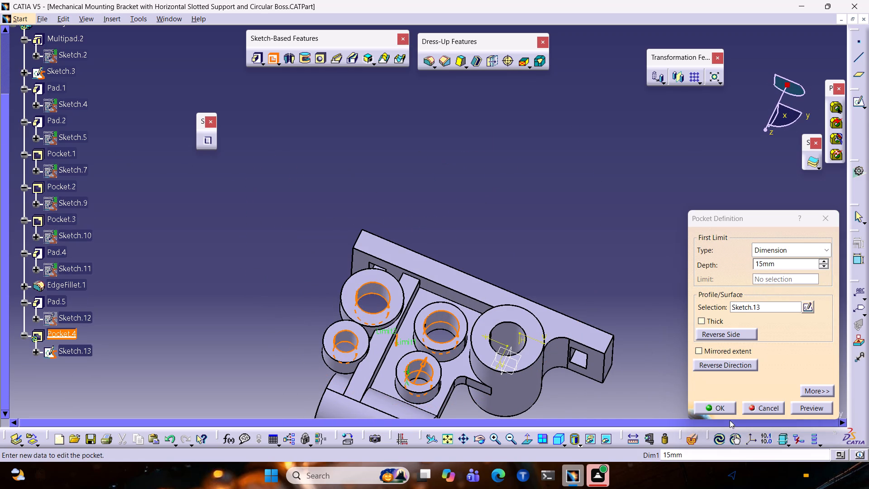
click(721, 413)
click(480, 216)
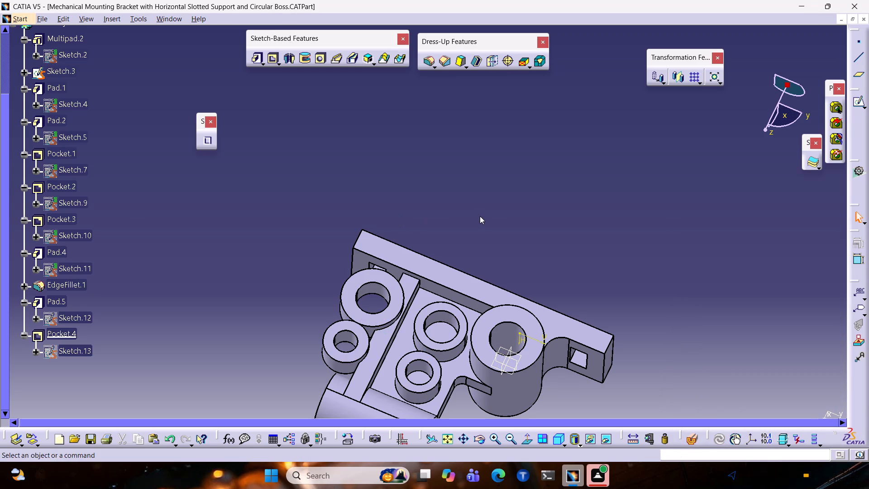
Examine the bracket and its bored discs from several angles, including the isometric, right, front and back views.
ctrl+middle_drag(482, 213, 505, 188)
ctrl+middle_drag(506, 186, 492, 226)
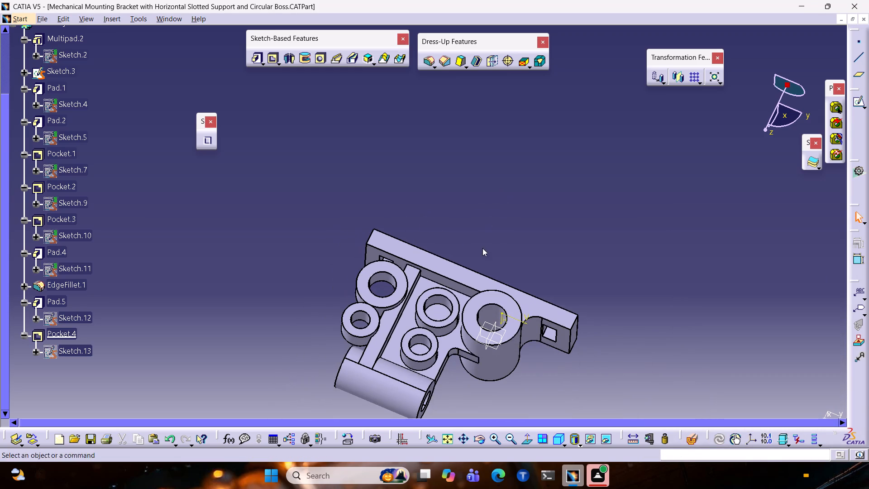
click(555, 439)
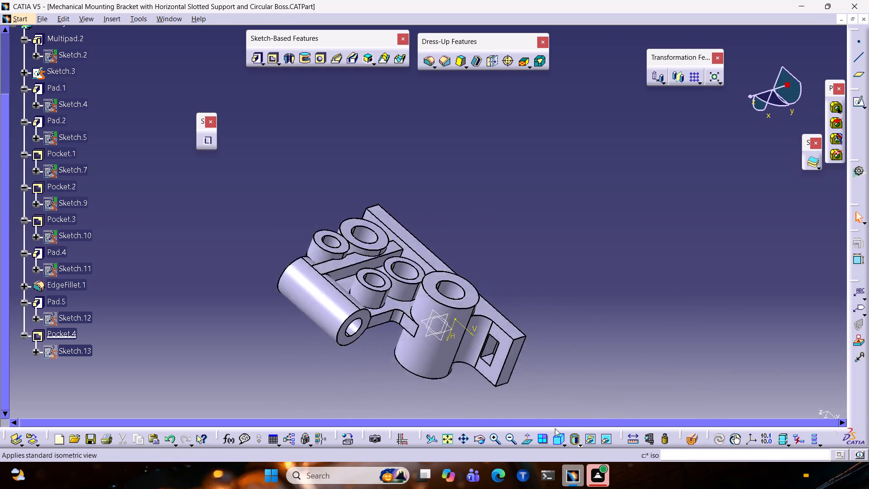
middle_drag(580, 205, 148, 177)
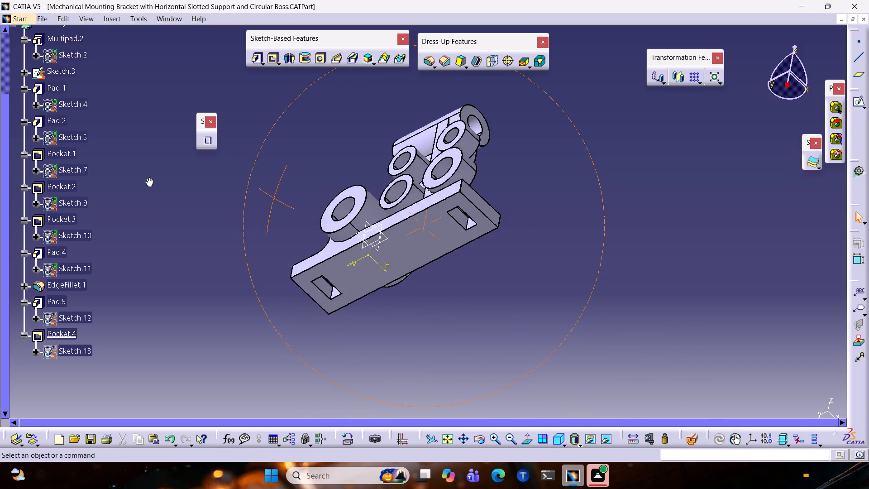
middle_drag(148, 177, 261, 168)
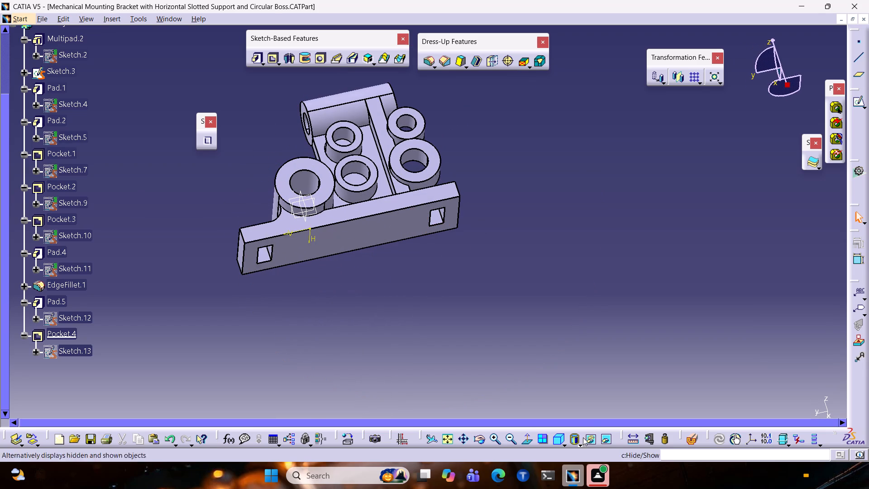
click(530, 443)
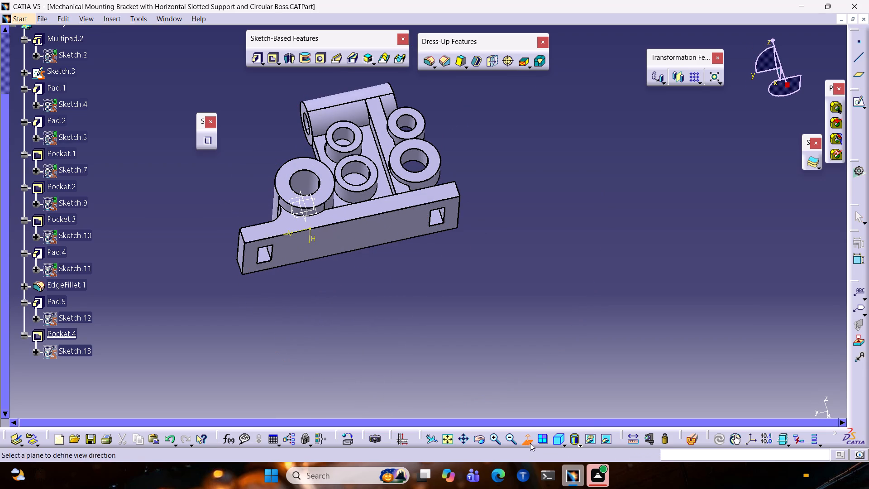
click(530, 442)
click(564, 441)
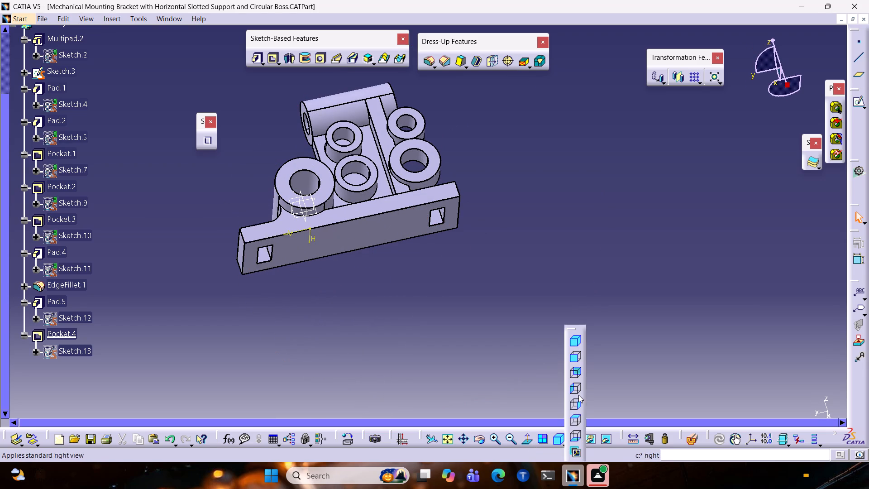
click(578, 406)
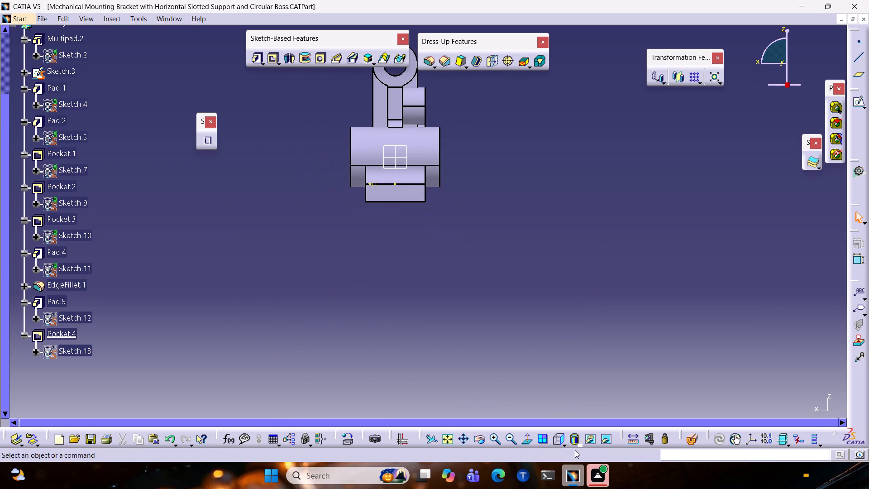
click(563, 443)
click(563, 444)
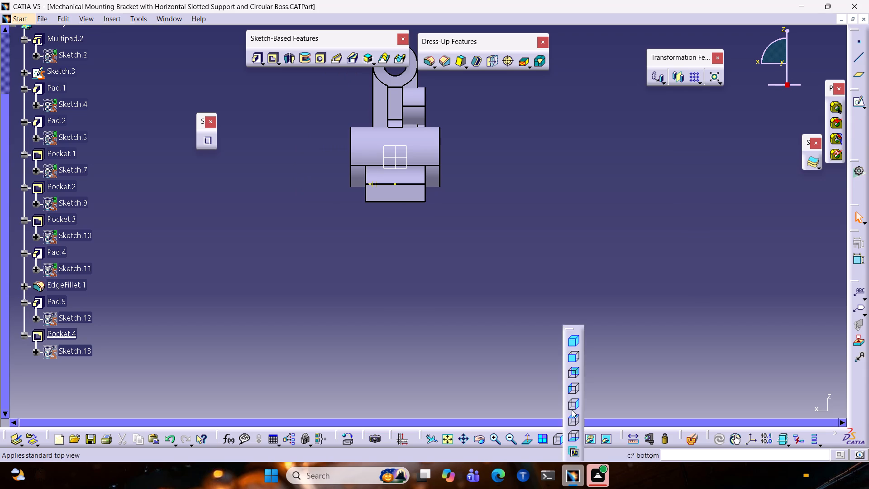
click(573, 361)
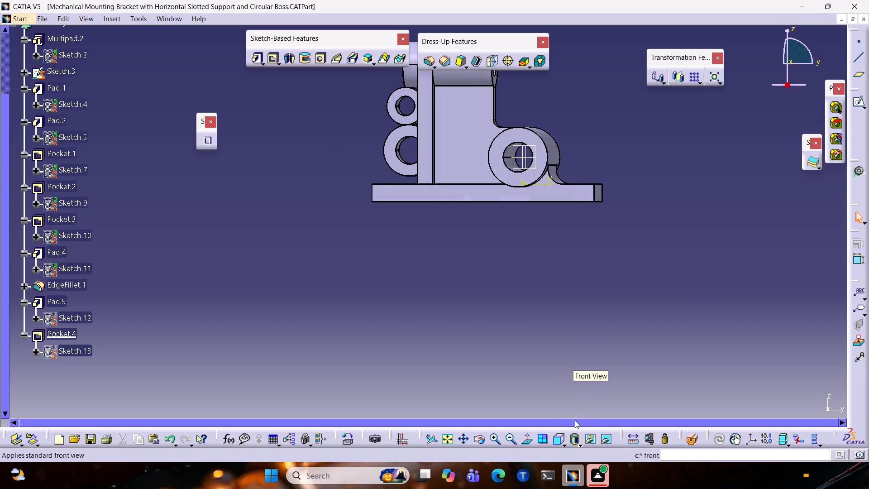
click(560, 443)
click(565, 442)
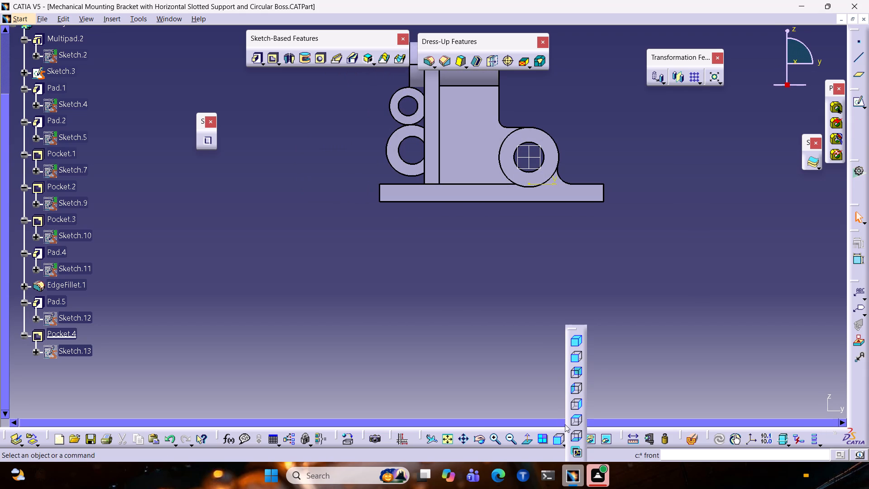
click(576, 372)
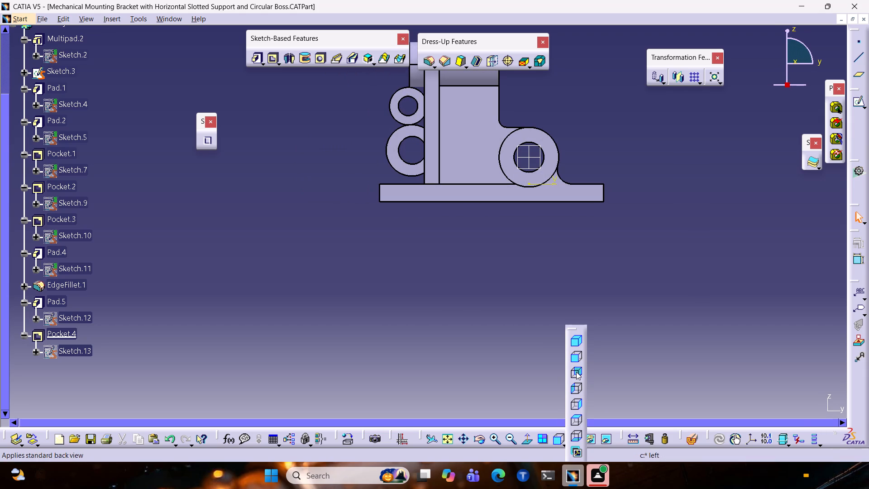
middle_drag(480, 154, 504, 258)
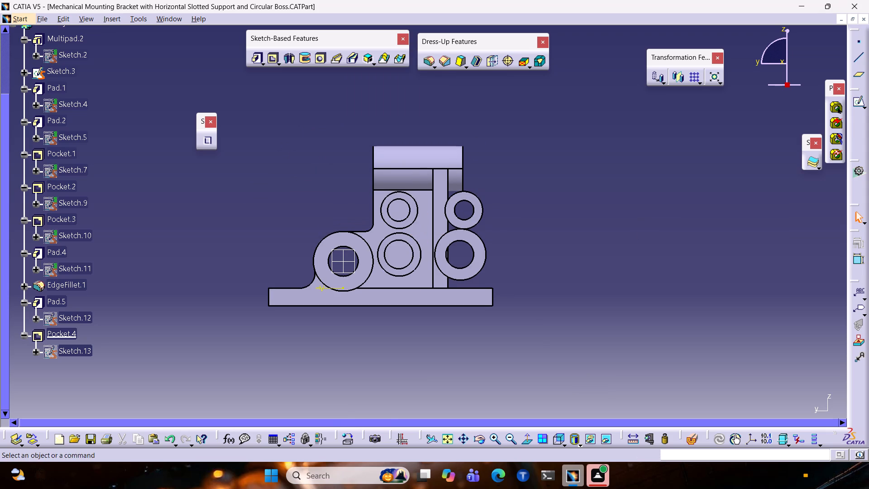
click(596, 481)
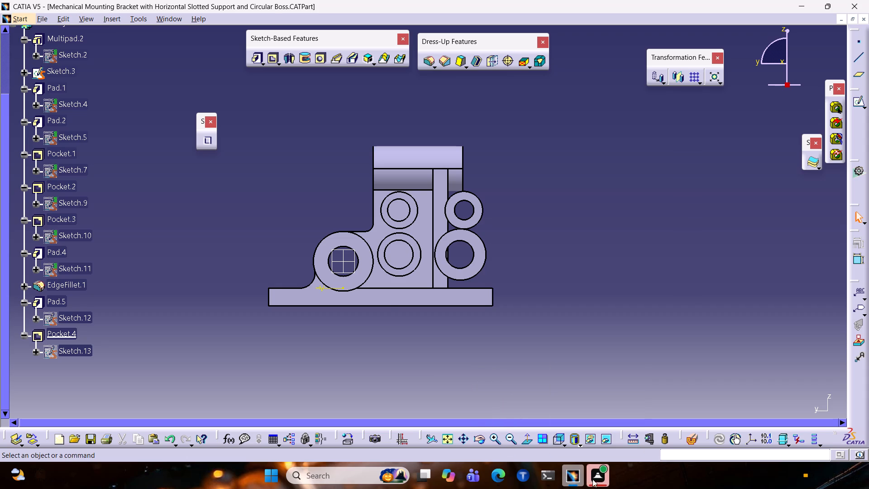
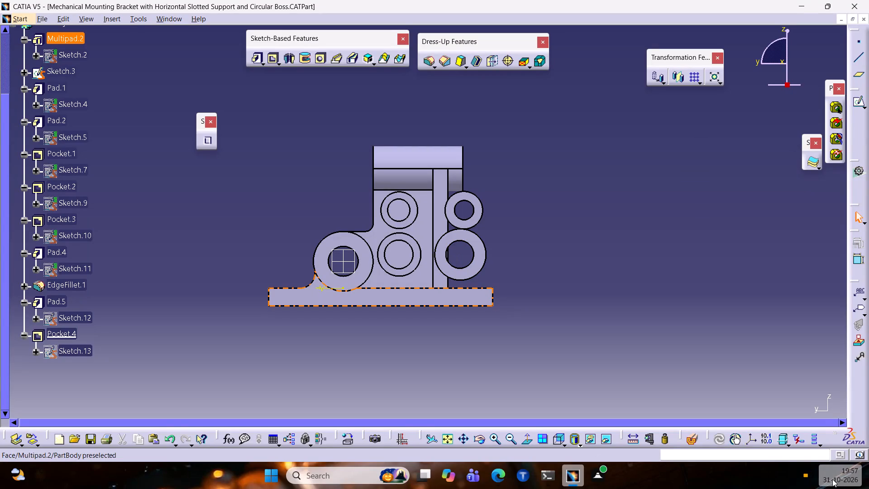
Review the definition of the pad that forms the four discs.
double_click(475, 246)
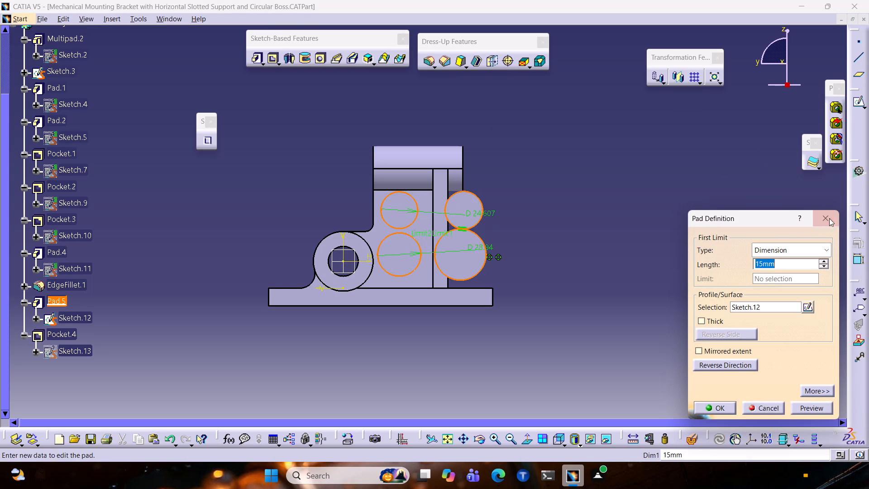
click(826, 215)
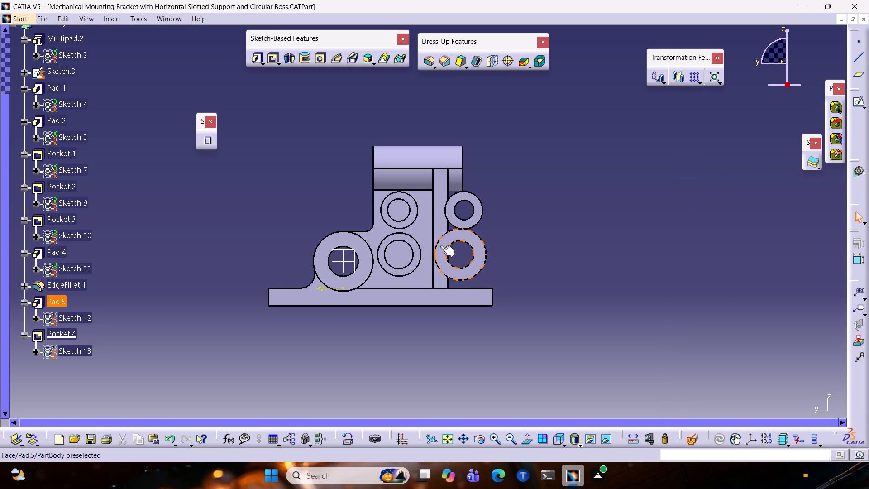
double_click(440, 245)
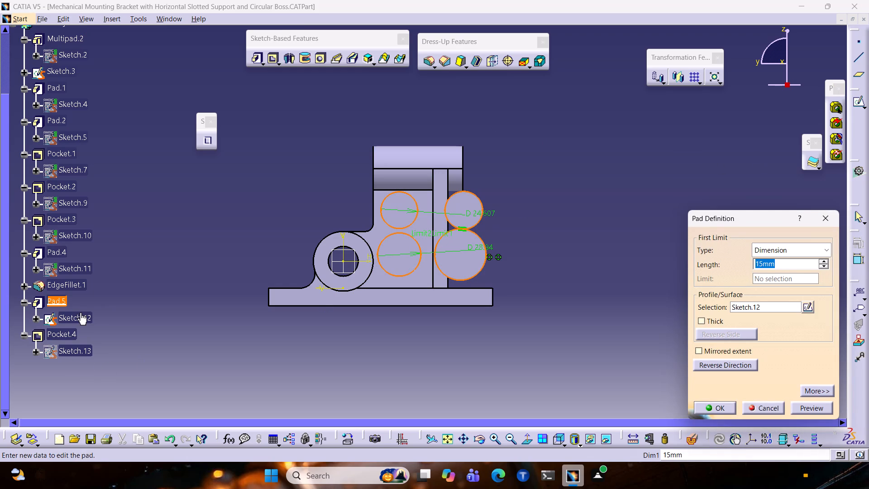
double_click(80, 312)
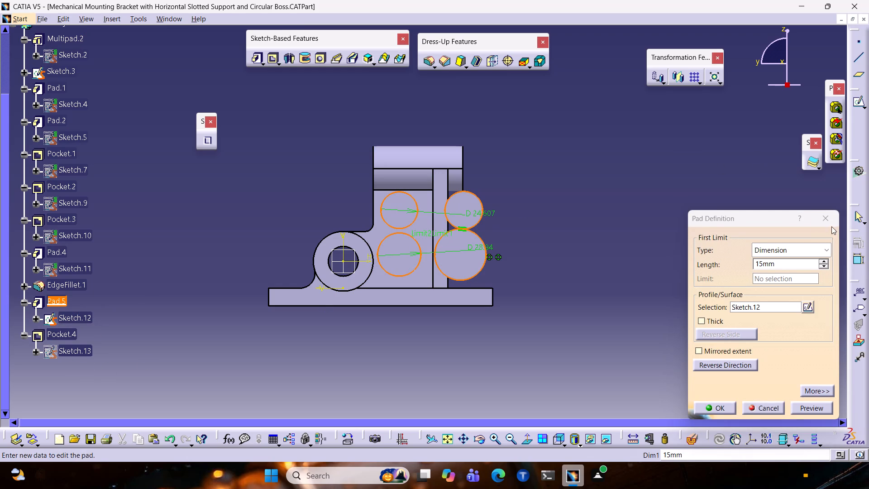
click(831, 225)
Open the four-disc pad's sketch and review the definition of the upper circle beyond the support's edge.
double_click(61, 322)
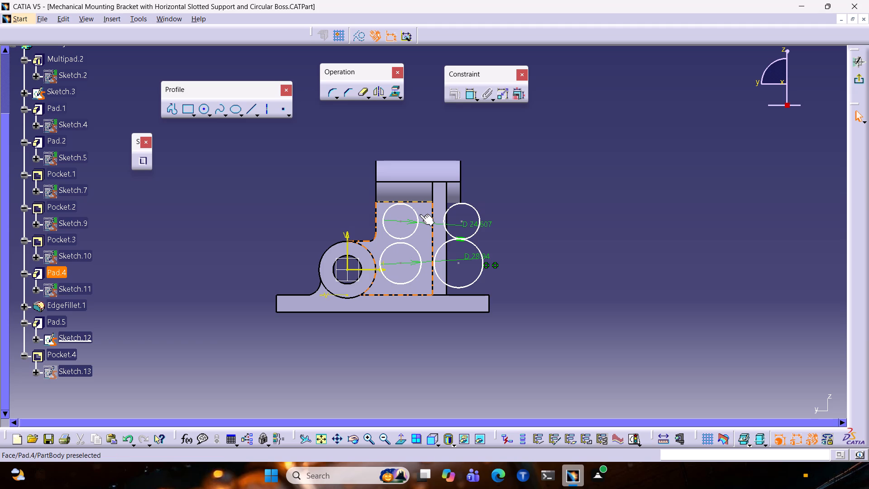
click(474, 206)
click(472, 208)
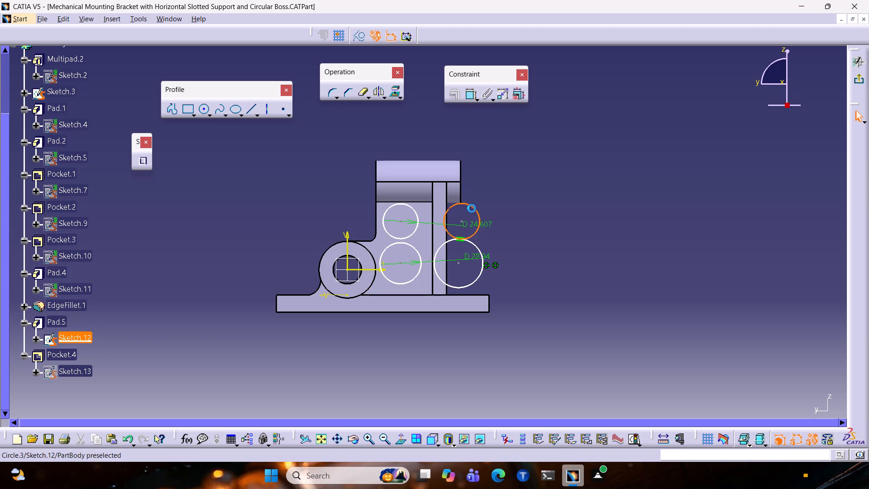
double_click(472, 208)
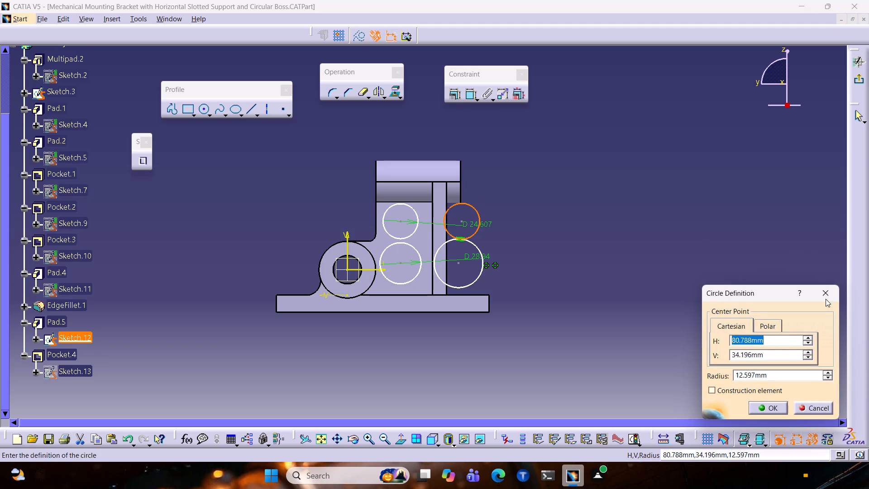
click(826, 298)
Examine the four-disc sketch against the bracket from several angles.
middle_drag(516, 262, 236, 254)
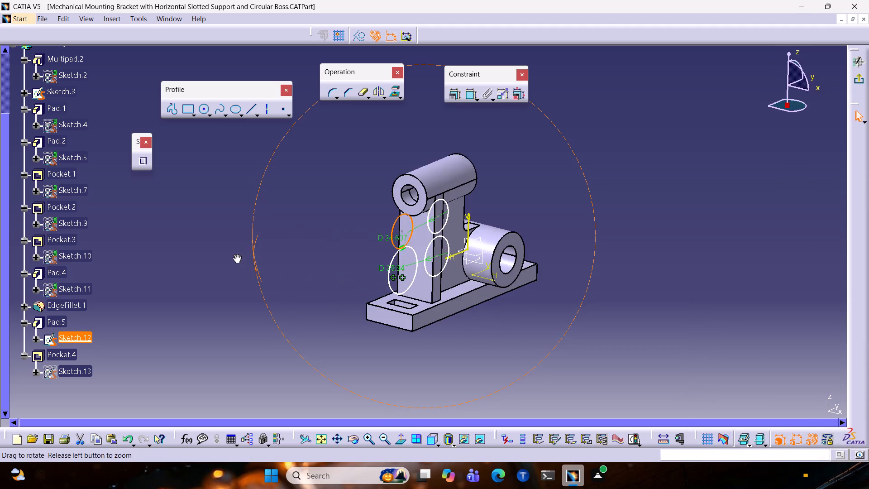
middle_drag(236, 254, 497, 244)
click(83, 374)
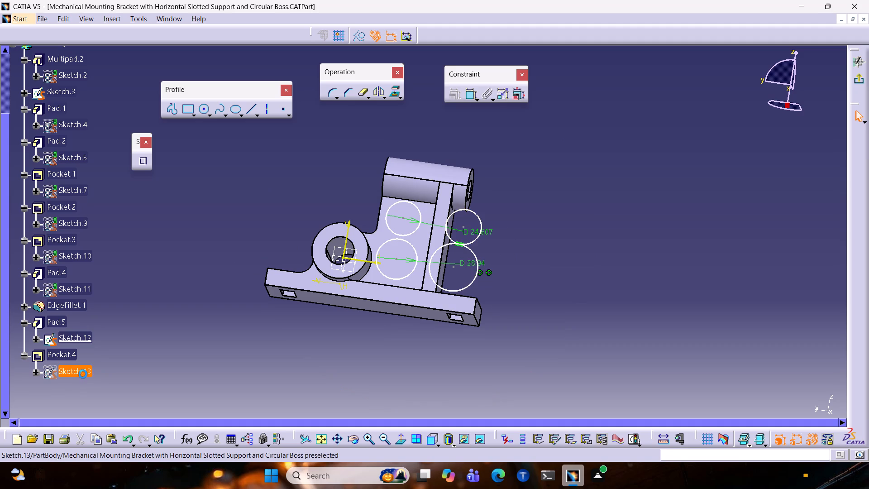
ctrl+middle_drag(558, 219, 449, 226)
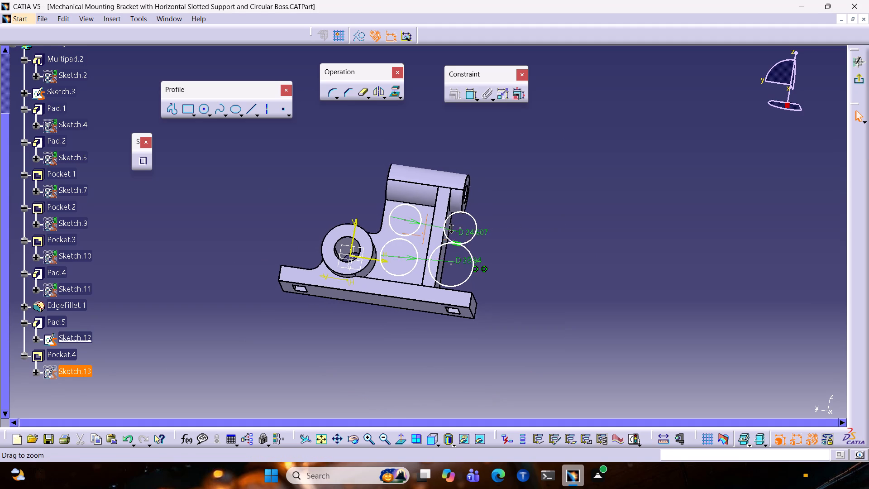
ctrl+middle_drag(449, 226, 410, 233)
ctrl+middle_drag(489, 238, 289, 237)
ctrl+middle_drag(473, 237, 491, 215)
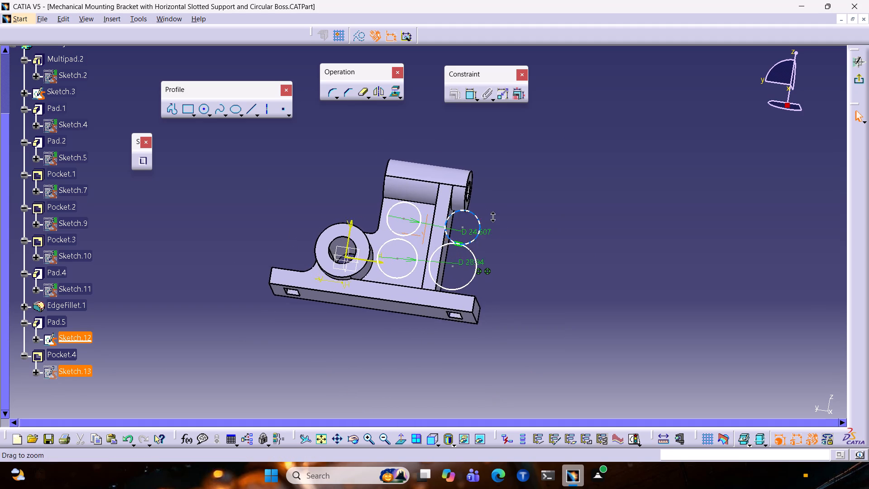
ctrl+middle_drag(491, 215, 494, 211)
ctrl+middle_drag(553, 241, 218, 194)
ctrl+middle_drag(389, 198, 471, 226)
ctrl+middle_drag(550, 190, 548, 221)
ctrl+middle_drag(546, 226, 395, 193)
middle_drag(631, 236, 392, 205)
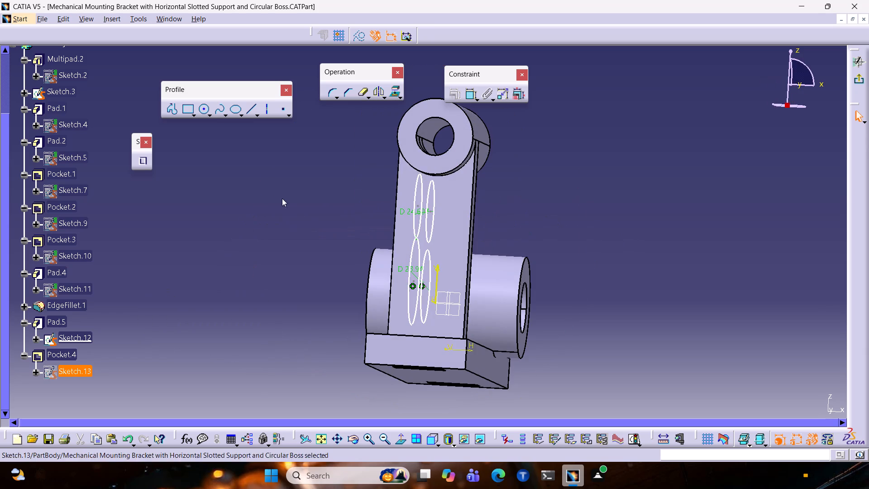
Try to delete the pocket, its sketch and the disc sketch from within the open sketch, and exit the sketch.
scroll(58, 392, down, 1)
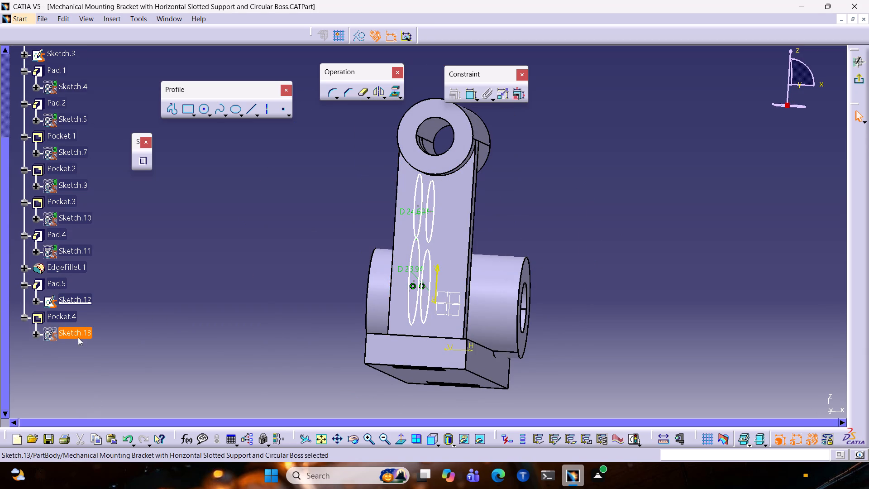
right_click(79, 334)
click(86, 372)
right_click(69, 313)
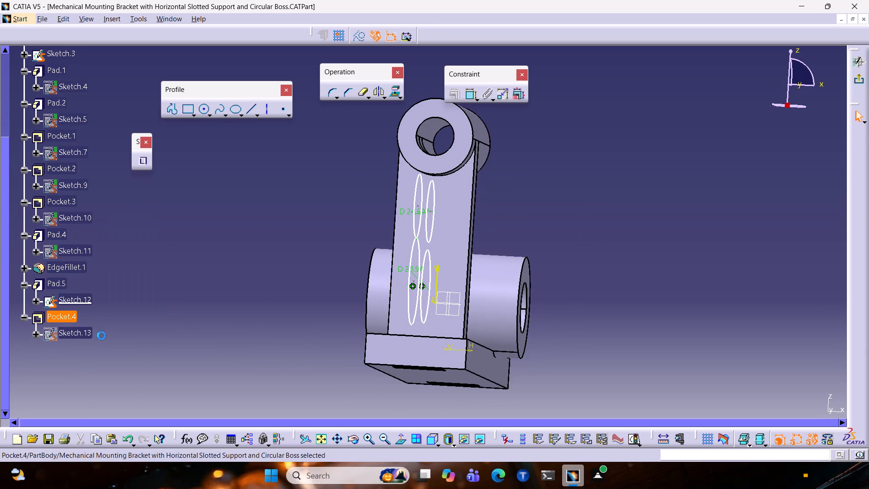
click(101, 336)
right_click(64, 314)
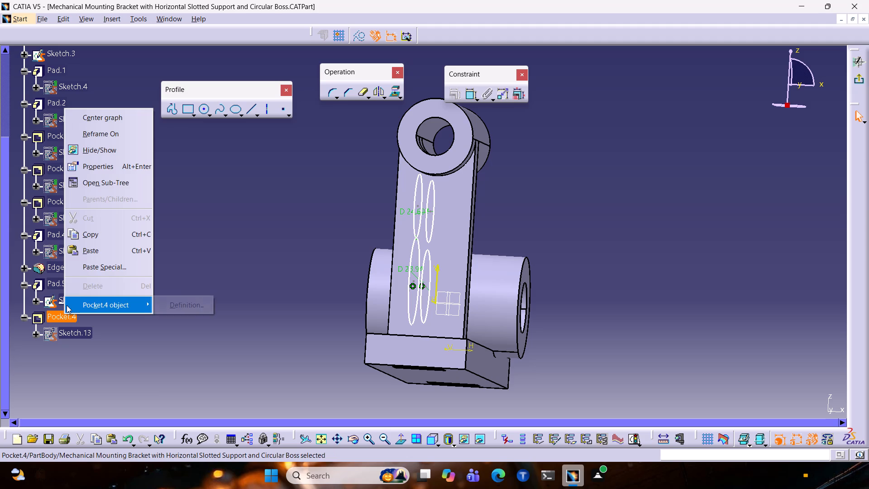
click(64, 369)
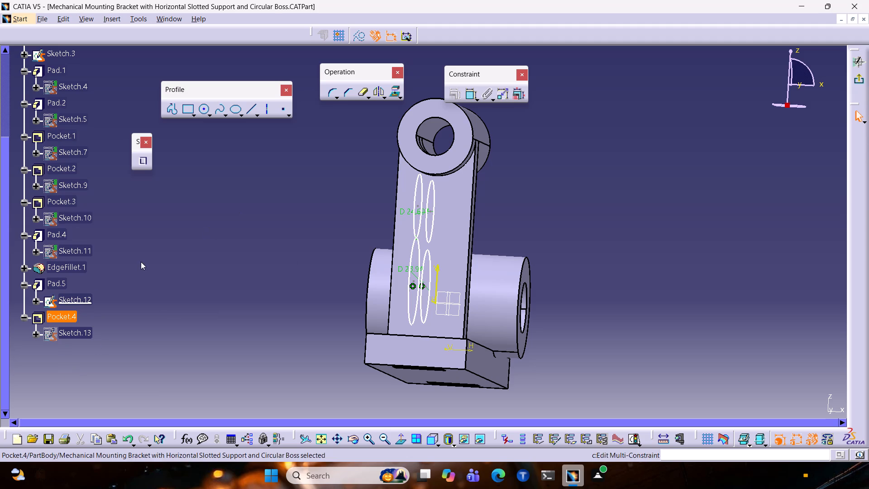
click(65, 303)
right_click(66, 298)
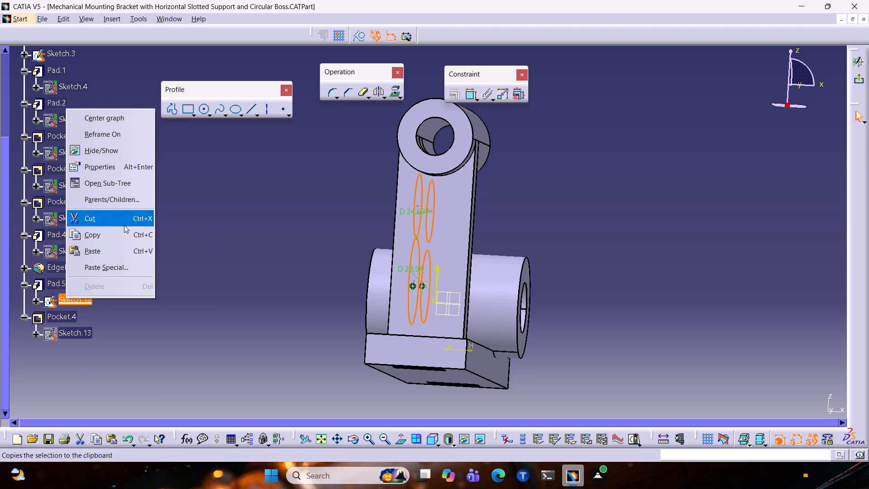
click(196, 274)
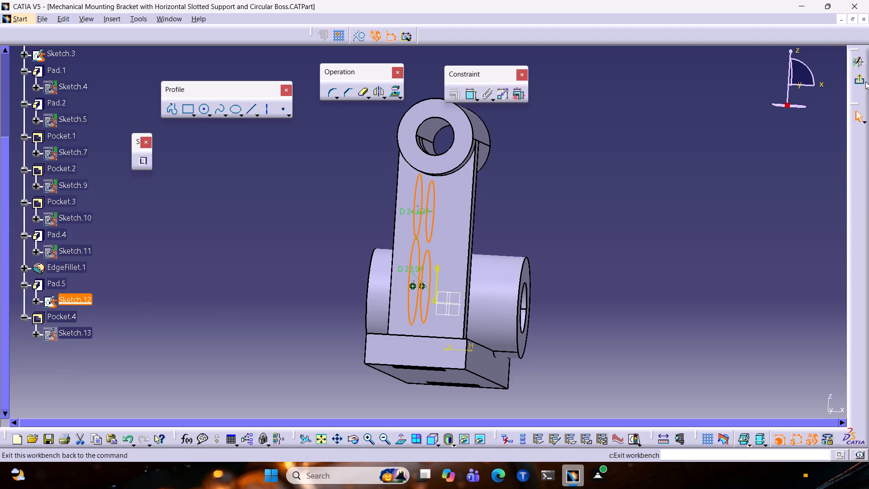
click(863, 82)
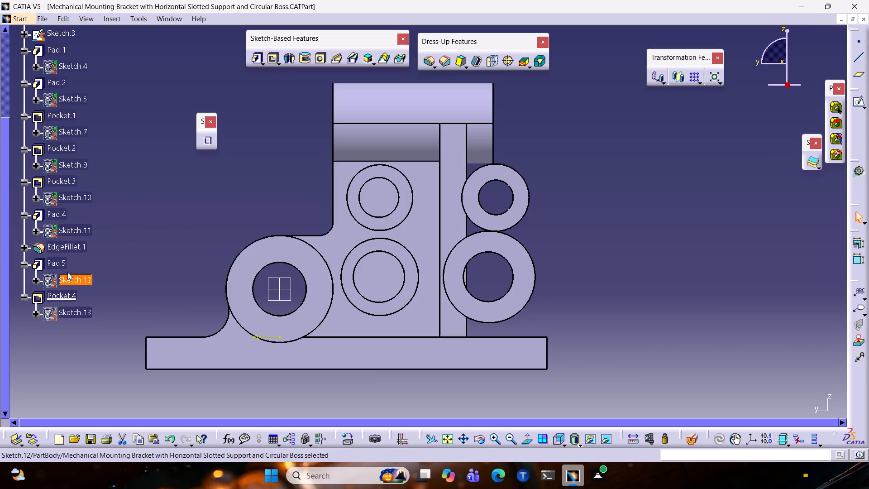
Delete the pocket that bores the four discs, together with its sketch.
click(70, 299)
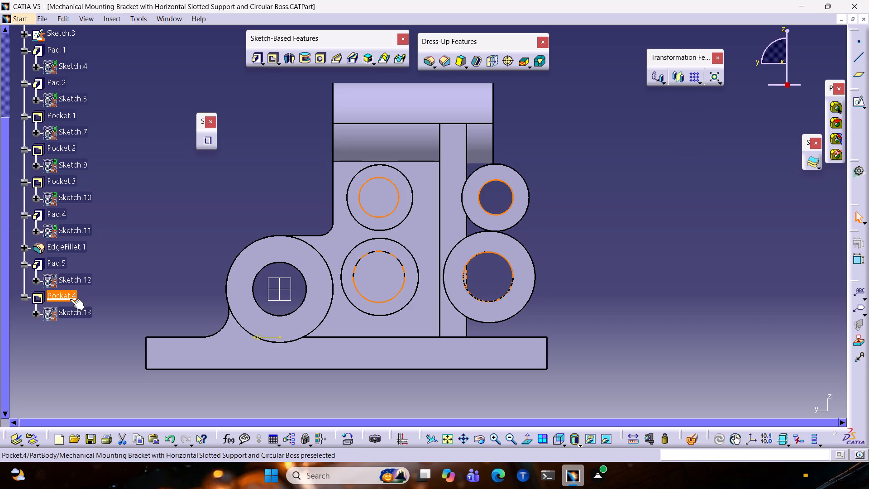
right_click(70, 298)
click(132, 225)
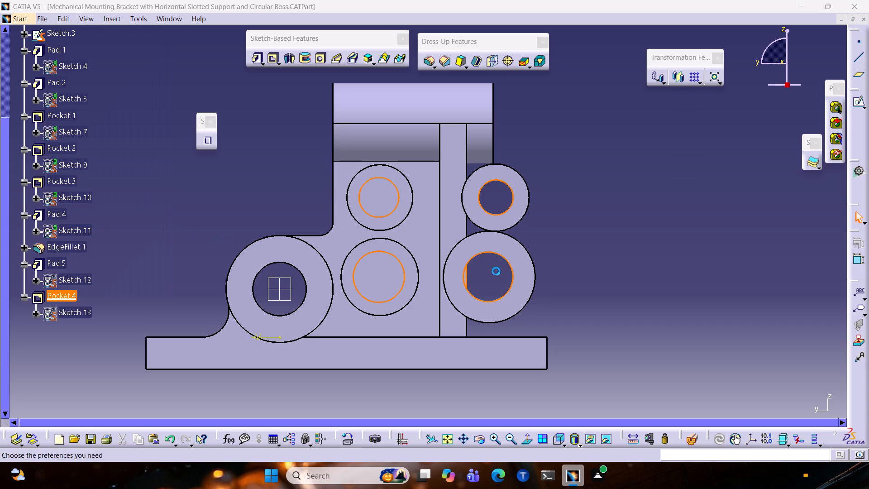
click(780, 407)
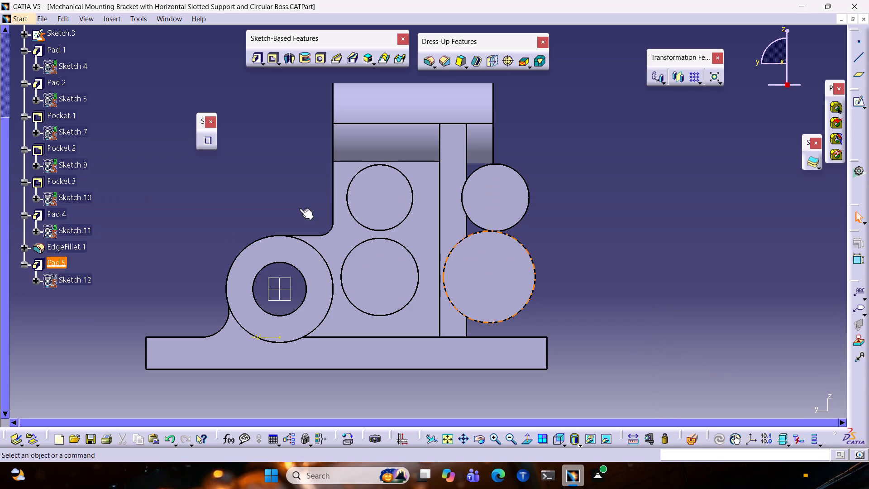
Delete the pad that forms the four discs, together with its sketch.
click(62, 263)
right_click(50, 259)
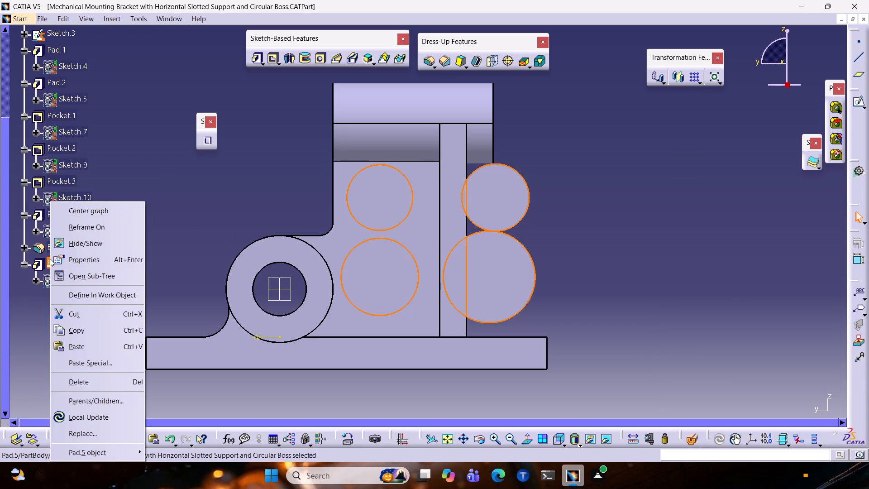
click(78, 383)
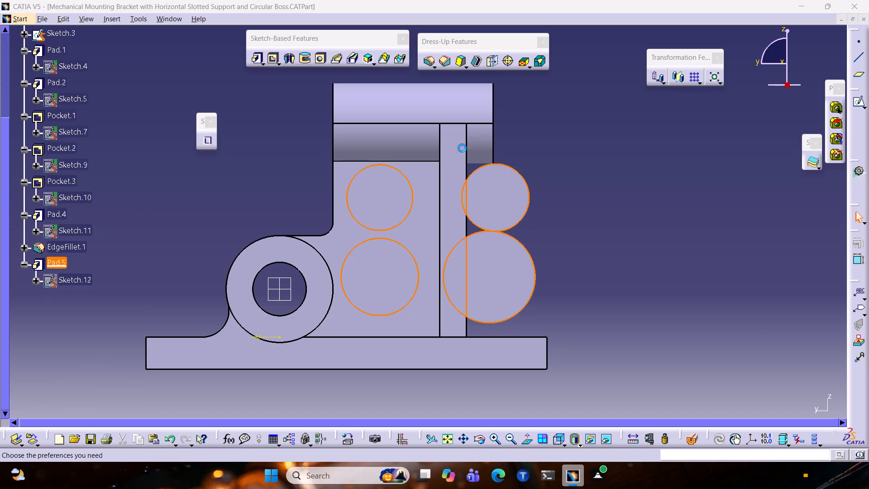
click(780, 412)
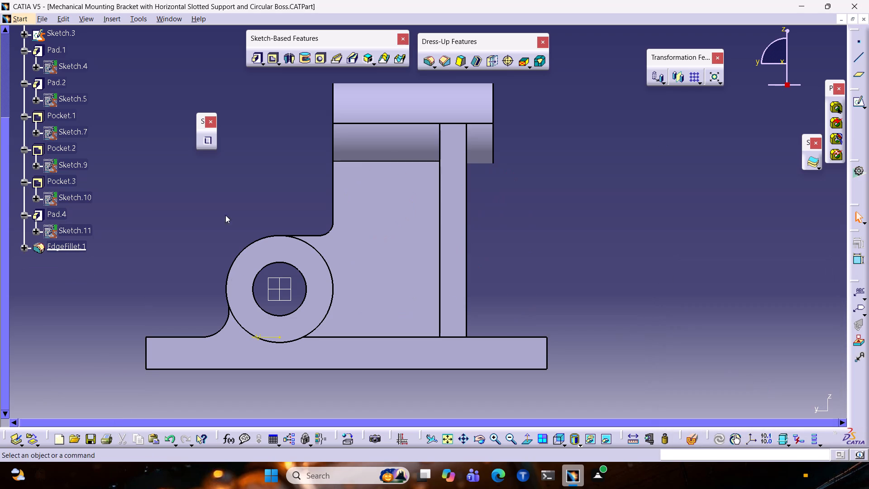
Examine the bracket without the discs from several angles, including its underside and both cylindrical bosses.
click(205, 256)
middle_drag(594, 390, 727, 342)
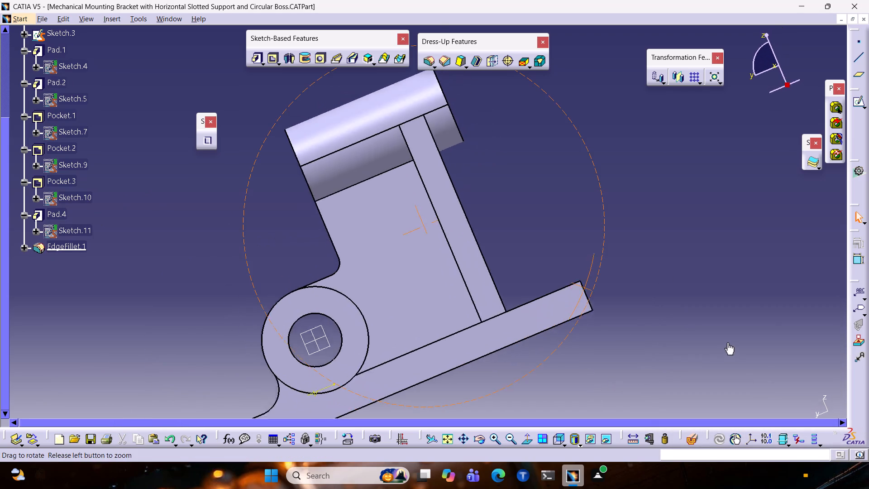
middle_drag(727, 342, 635, 354)
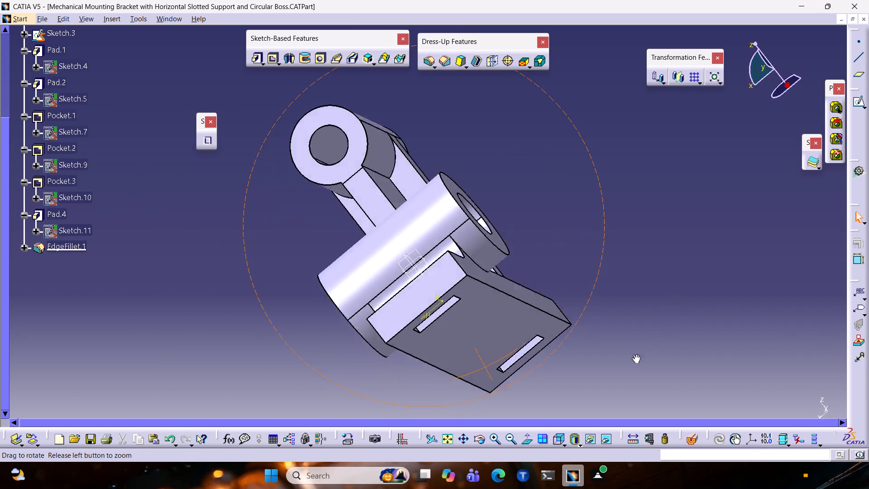
middle_drag(635, 354, 576, 488)
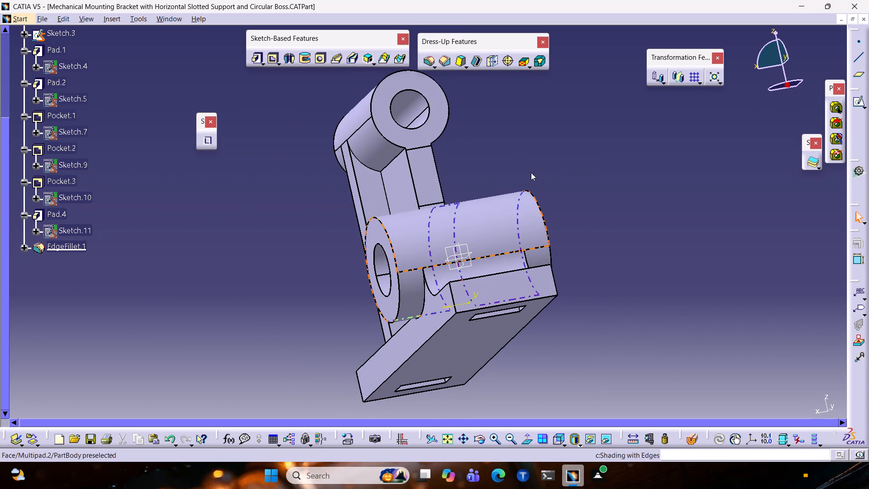
middle_drag(556, 123, 573, 312)
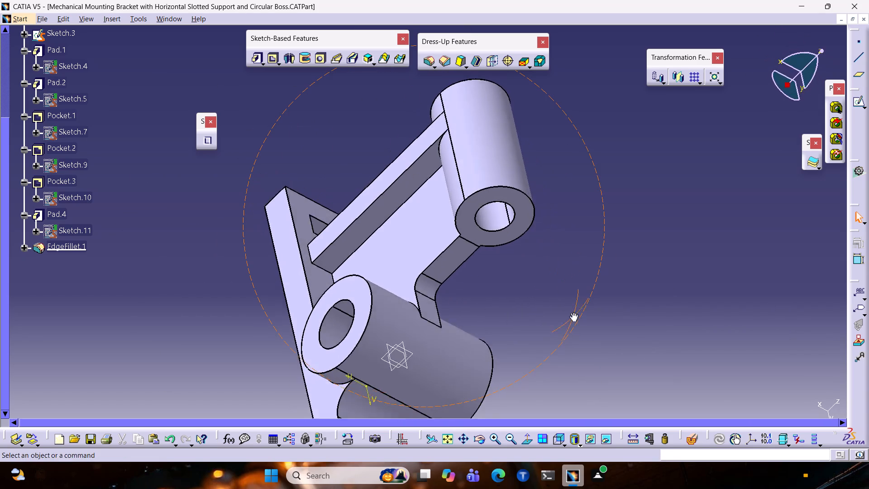
middle_drag(573, 312, 570, 288)
ctrl+middle_drag(554, 227, 540, 255)
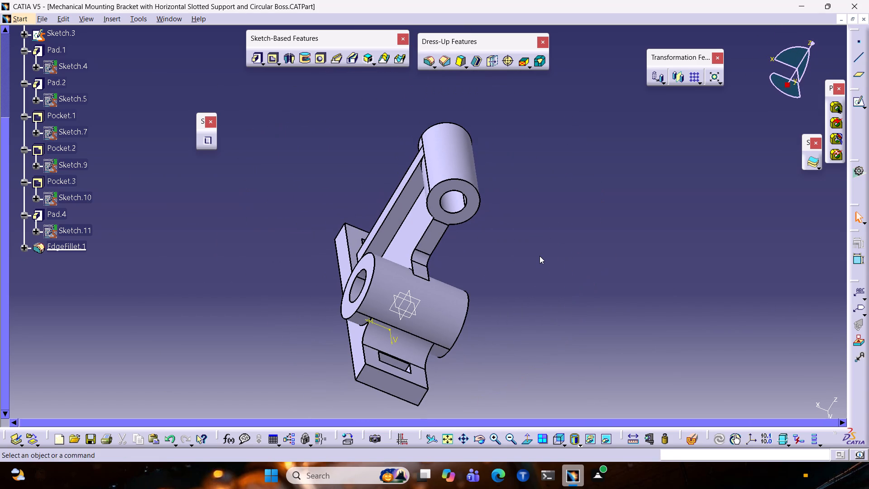
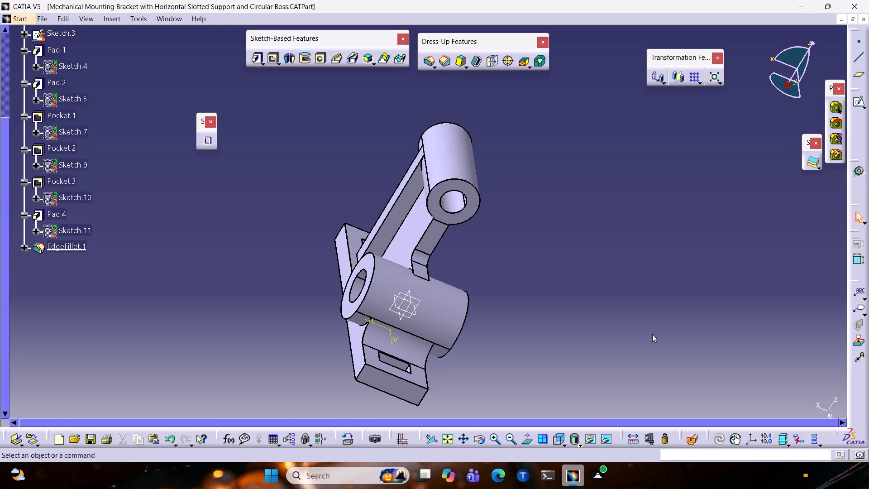
Start a sketch on the flat face of the bracket's web and draw a circle in its upper part, below the top boss.
middle_drag(563, 345, 354, 323)
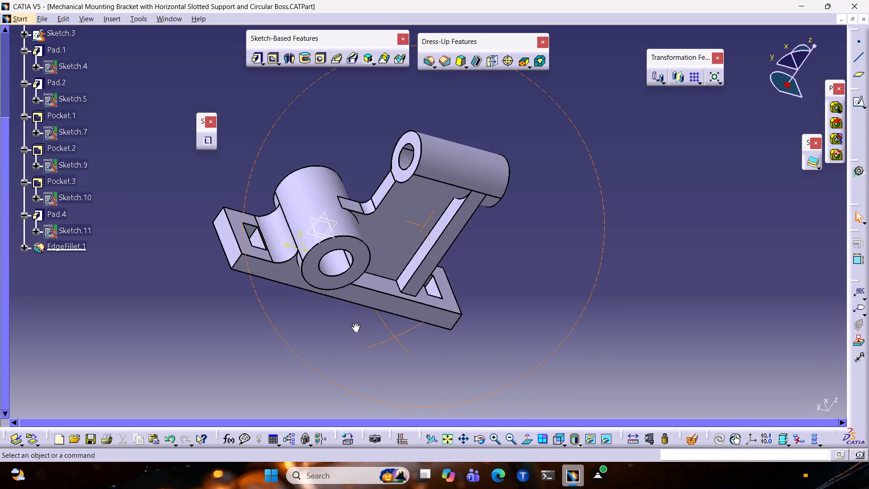
middle_drag(354, 323, 735, 254)
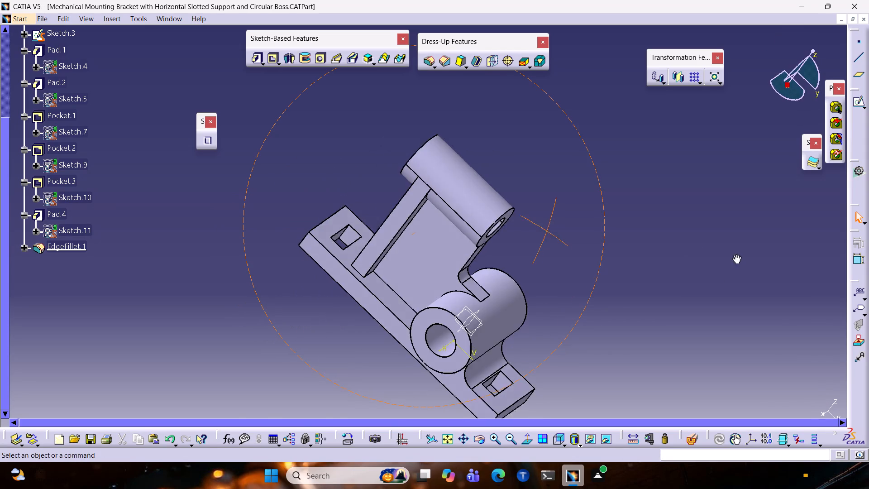
middle_drag(735, 254, 790, 222)
click(457, 254)
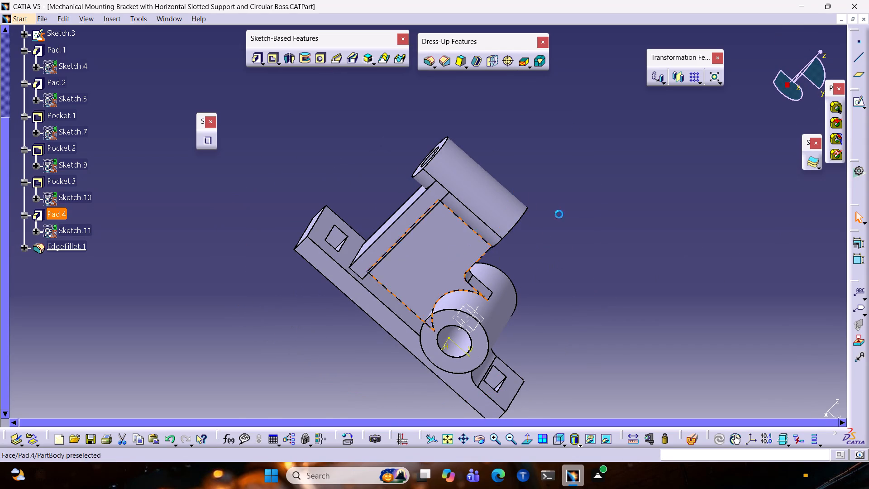
click(859, 98)
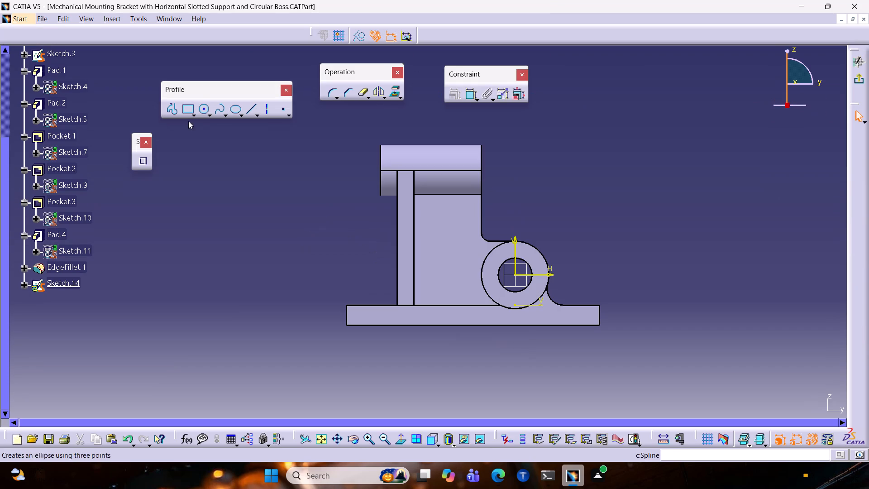
click(198, 109)
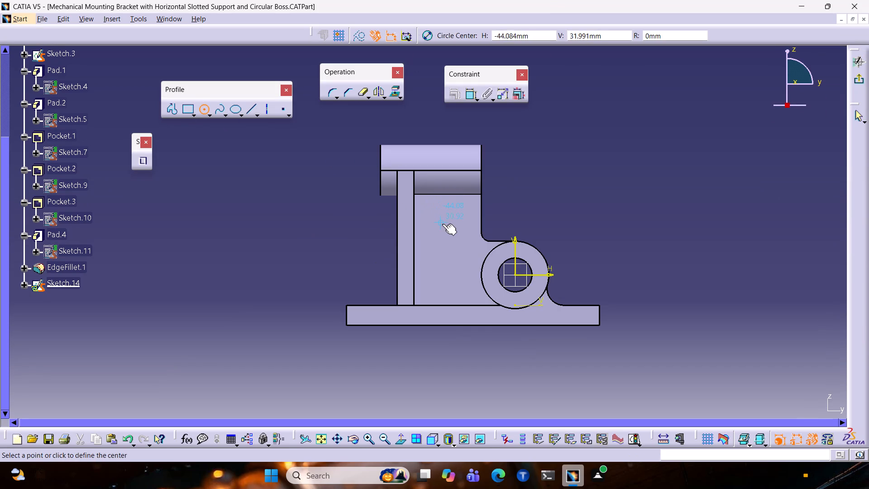
click(446, 223)
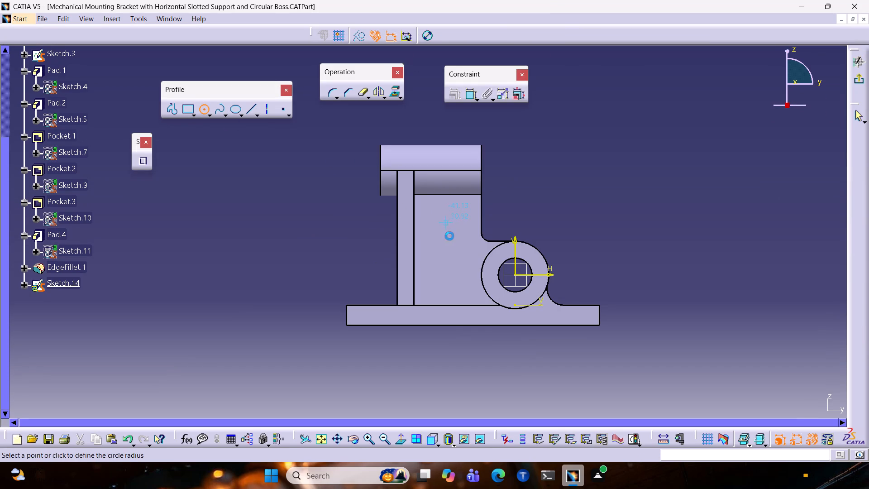
click(452, 246)
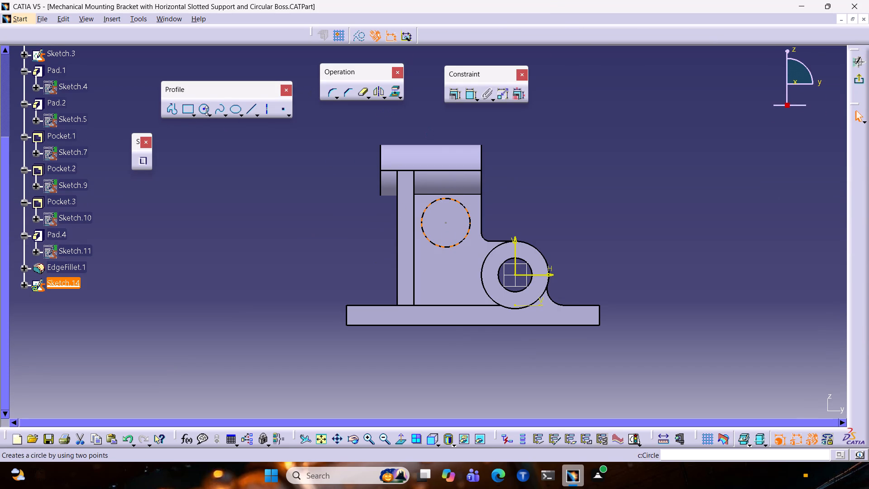
Add a circle of about 12 mm radius beneath the first, adjust it to sit just above the base plate, and exit the sketch.
click(203, 112)
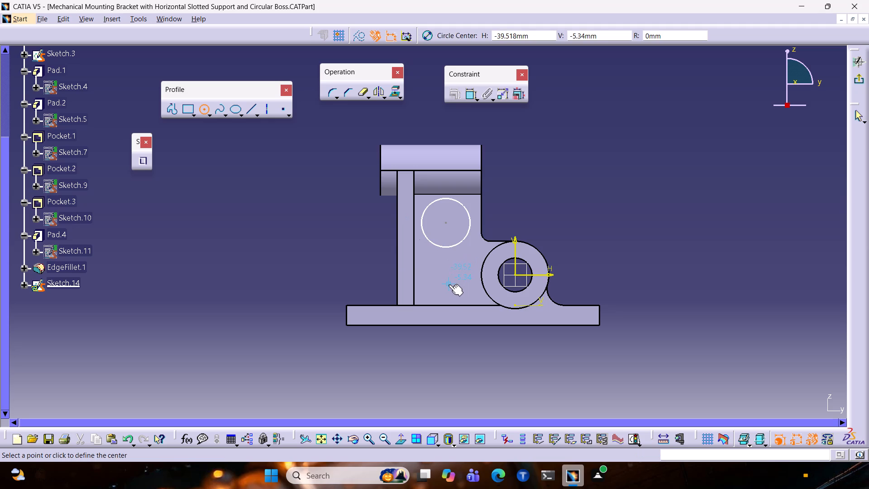
click(446, 285)
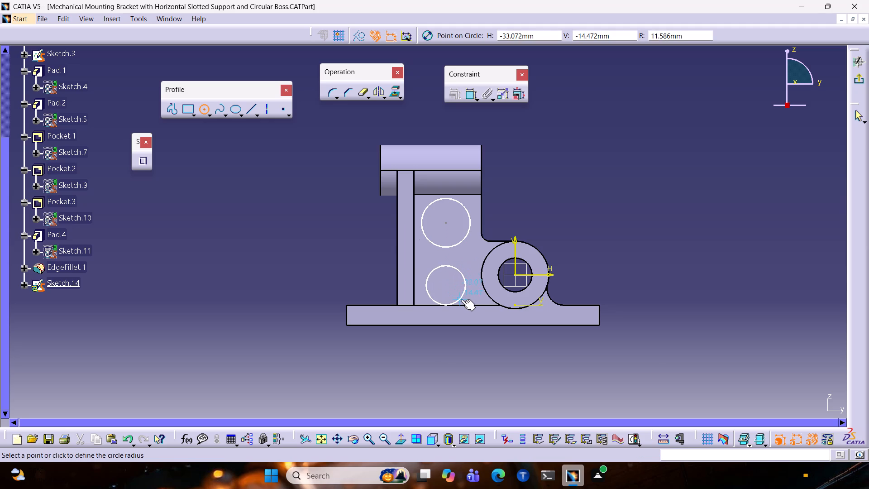
click(463, 301)
drag(458, 263, 461, 259)
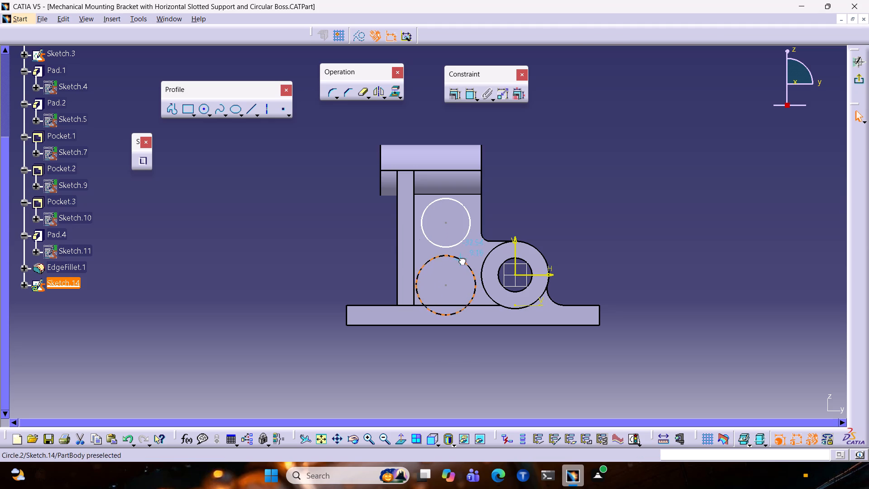
drag(461, 259, 457, 268)
click(455, 265)
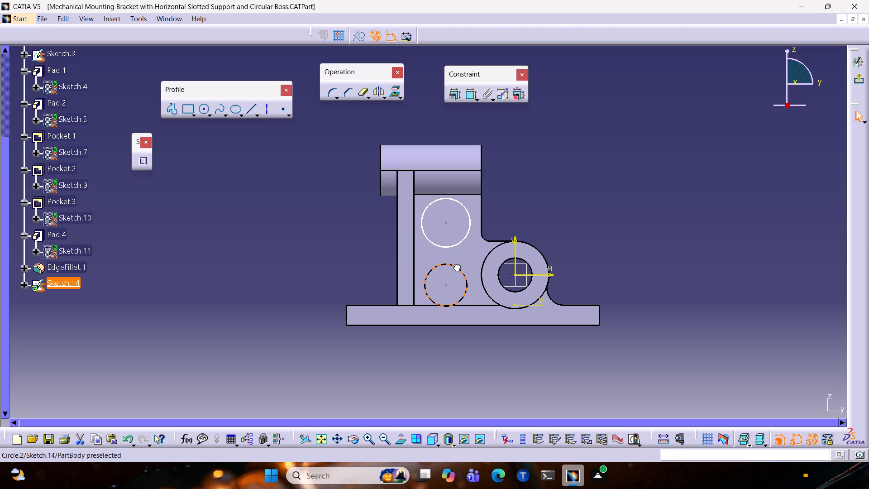
click(529, 165)
middle_drag(596, 235, 537, 264)
click(859, 82)
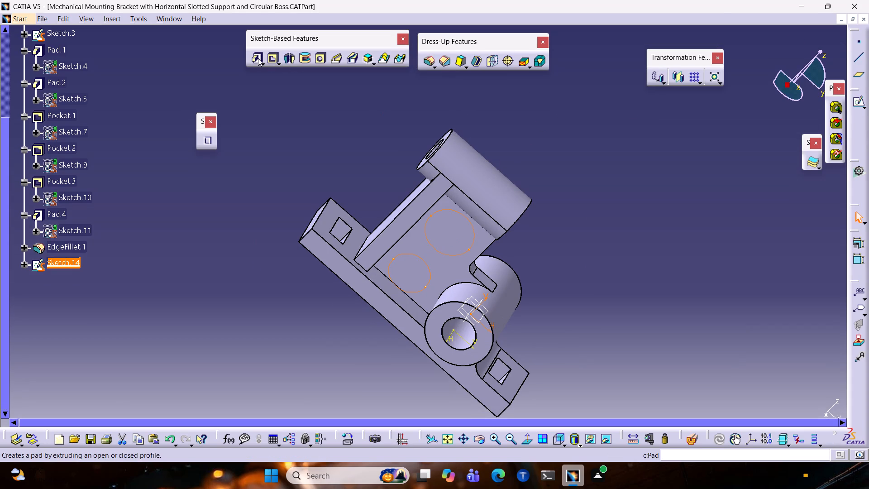
Pad the two-circle sketch 15 mm to form two discs on the web face.
click(256, 59)
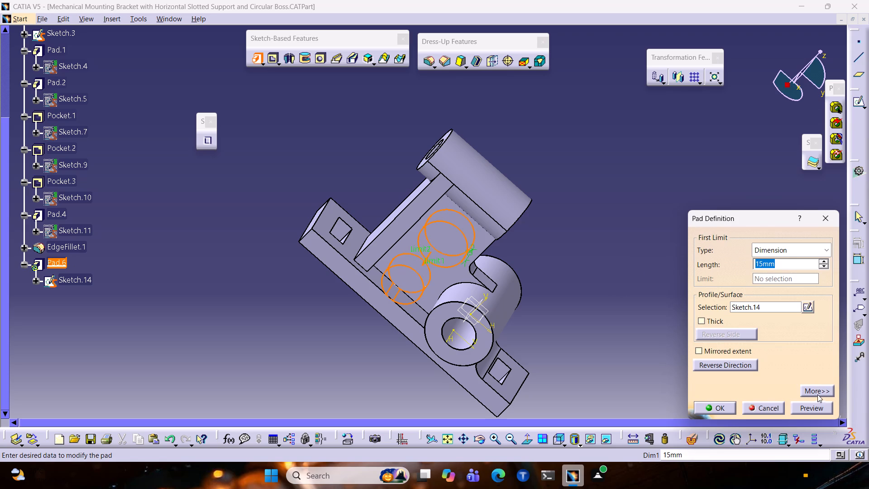
click(813, 407)
scroll(627, 298, down, 1)
middle_drag(627, 298, 188, 211)
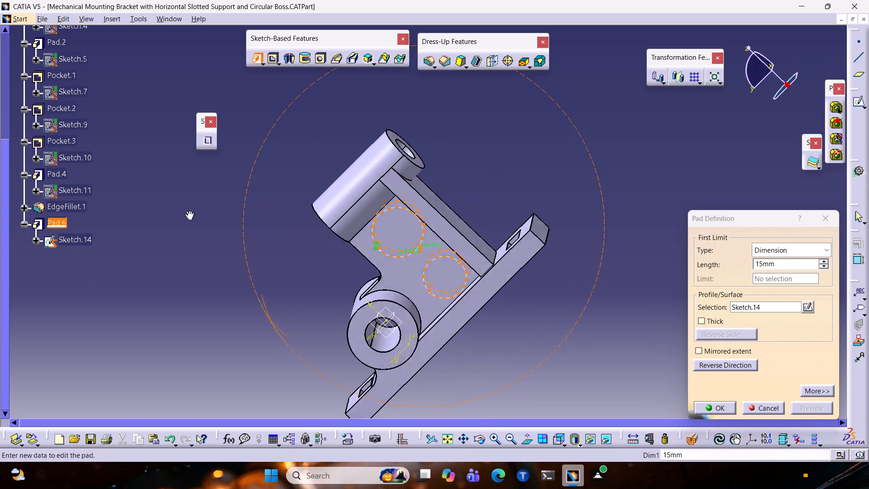
middle_drag(188, 211, 489, 250)
click(716, 407)
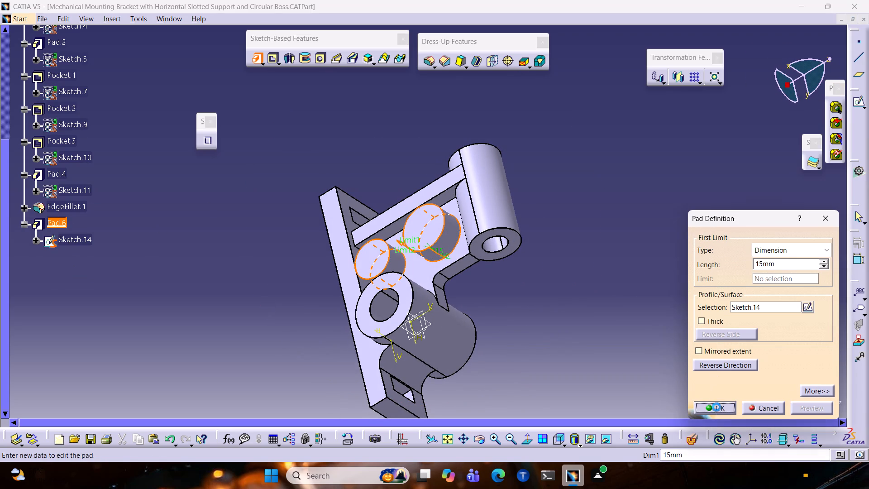
click(501, 274)
Sketch concentric circles on the disc faces, about 9 mm radius on the upper and 7.5 mm on the lower, and exit.
click(421, 240)
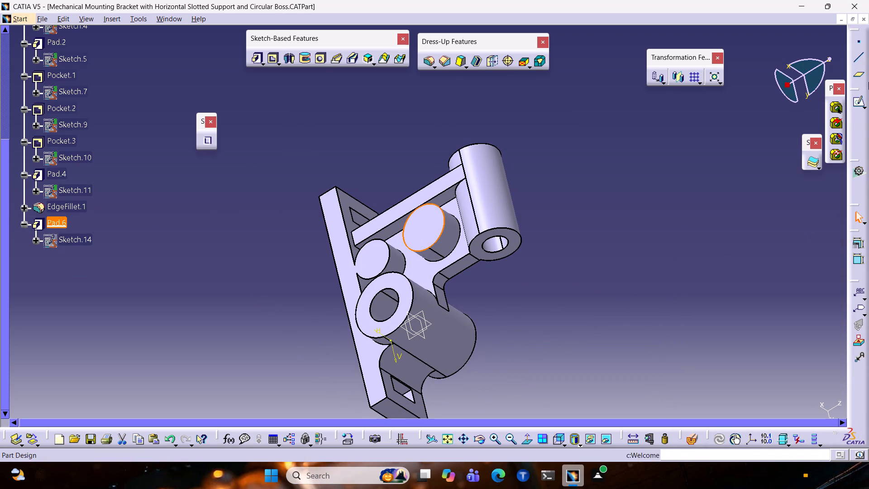
click(855, 100)
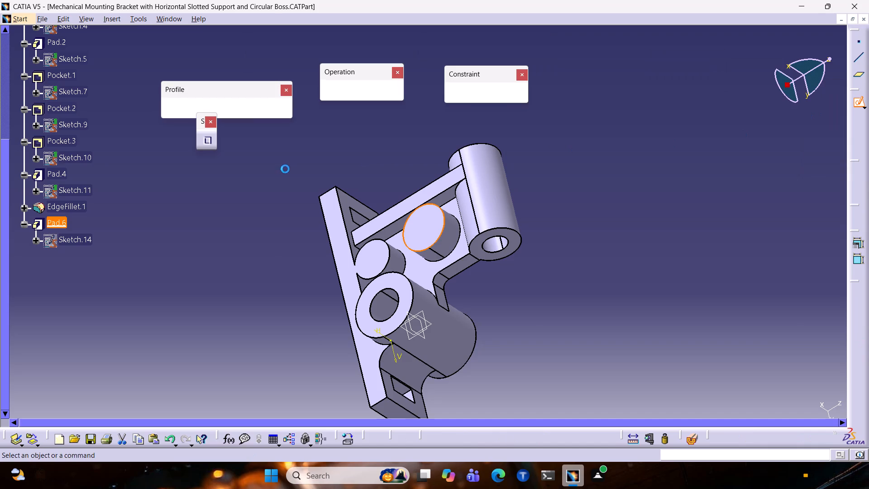
click(200, 108)
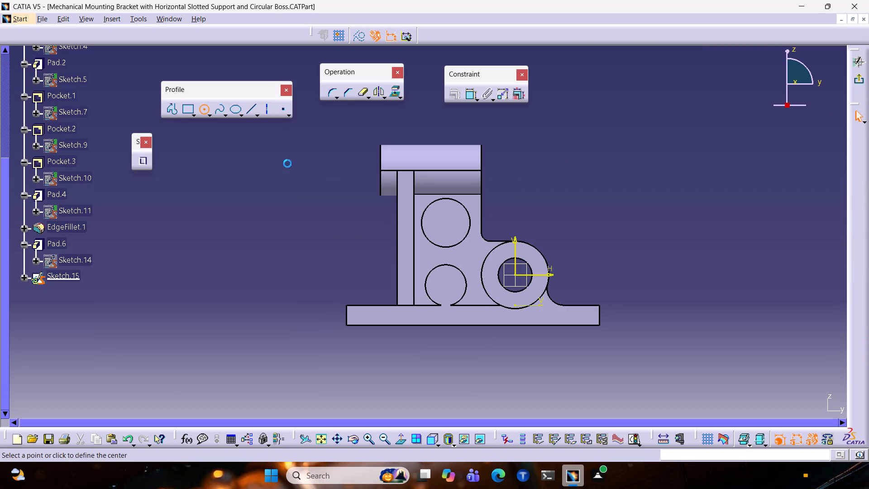
click(446, 221)
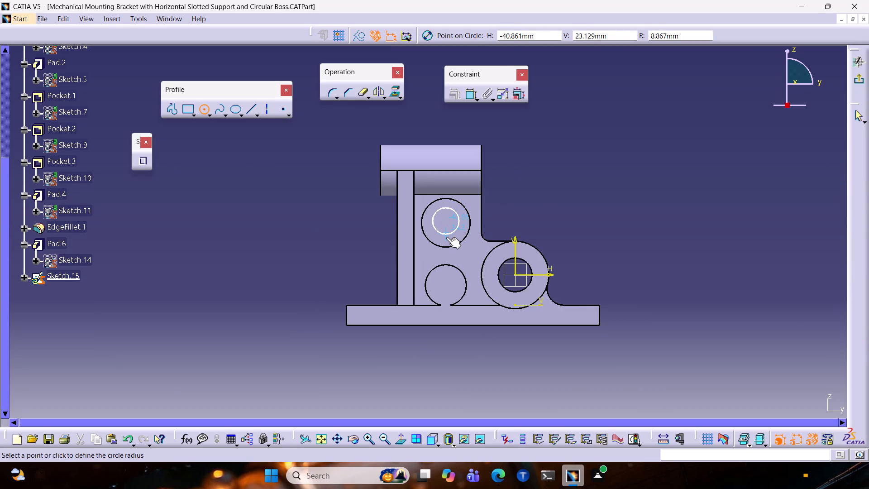
click(446, 237)
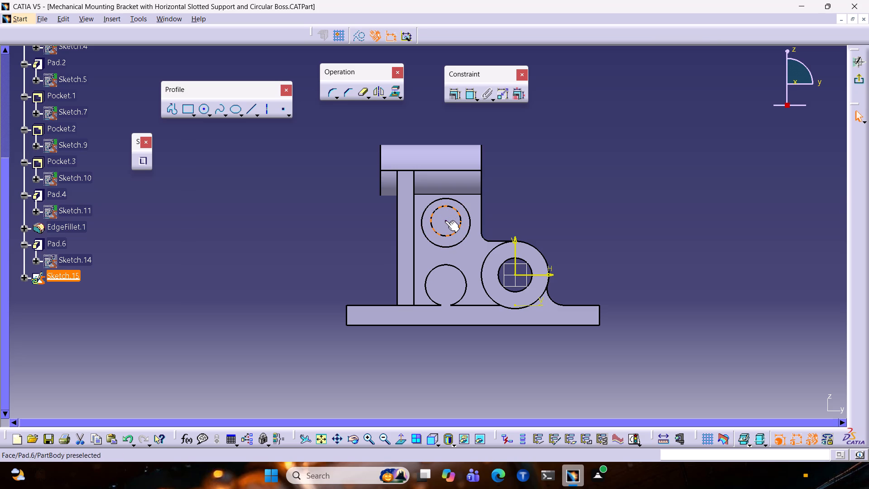
click(445, 221)
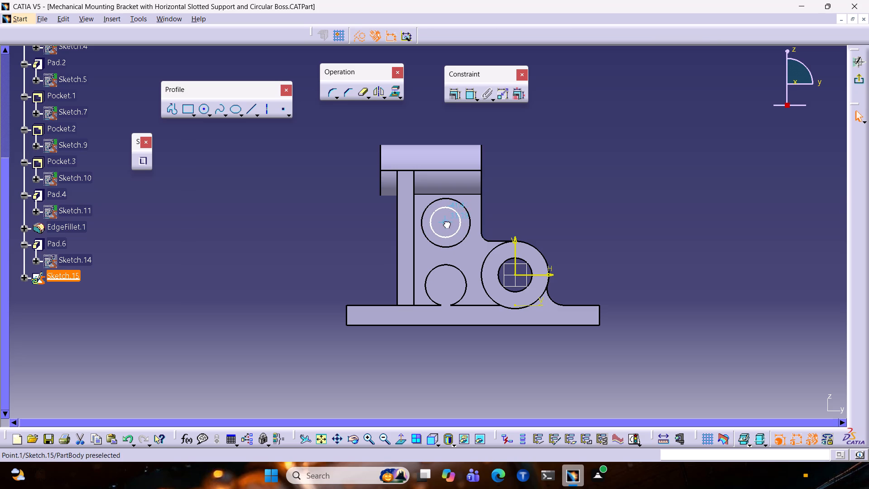
click(203, 110)
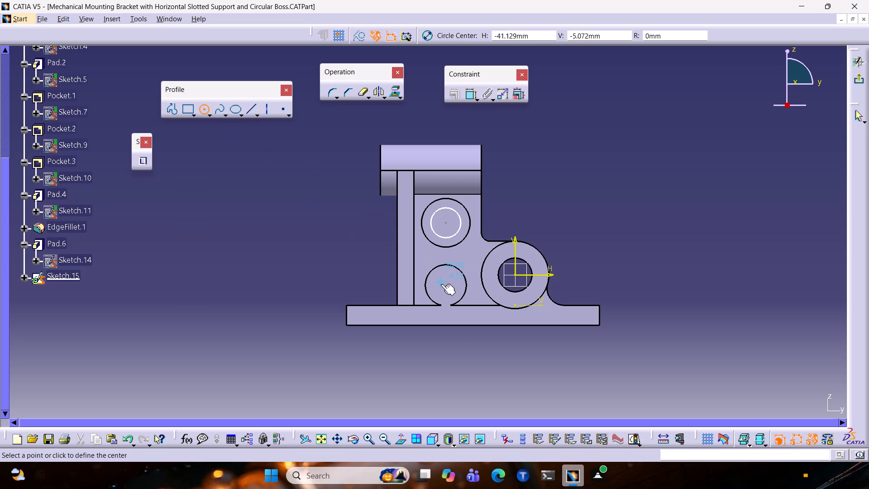
click(445, 284)
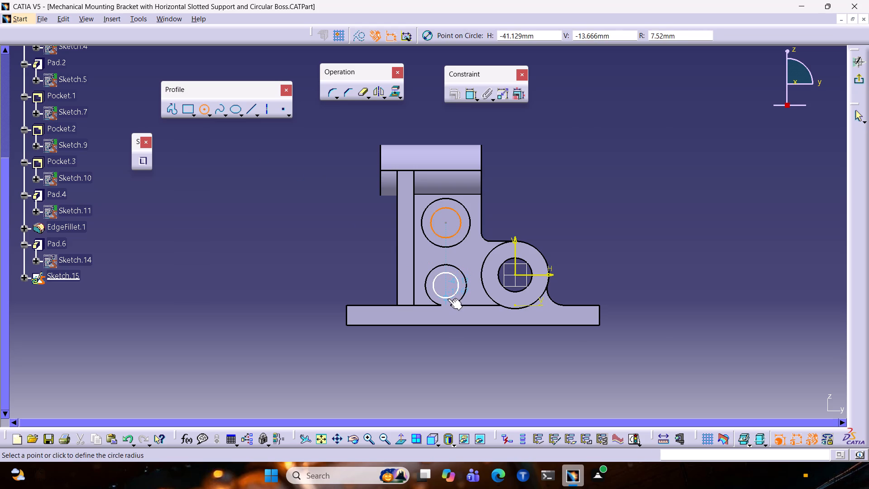
click(448, 299)
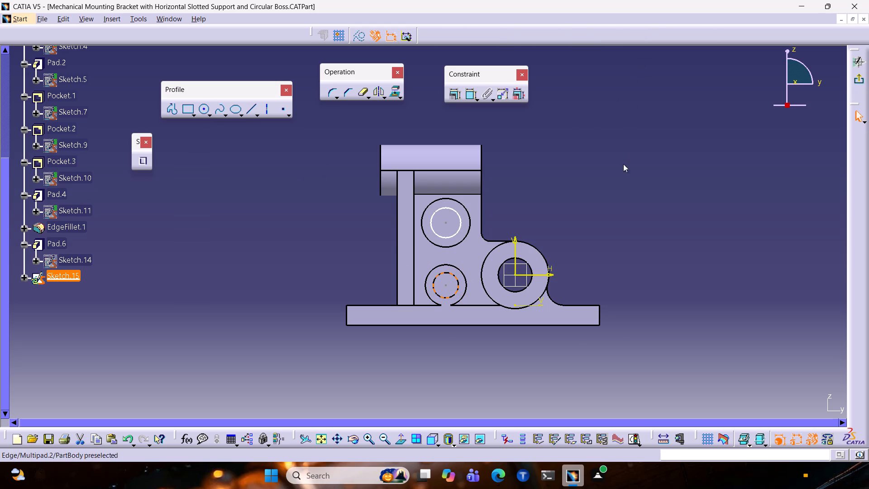
click(620, 183)
click(862, 81)
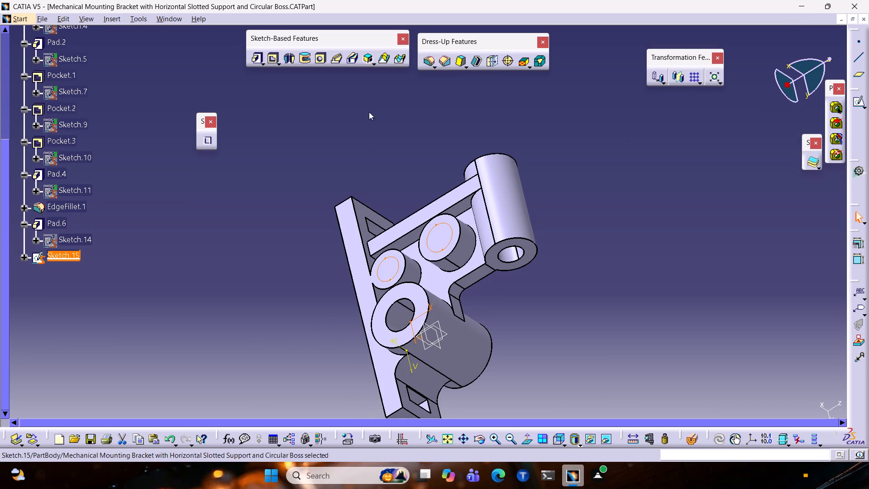
Pocket the two inner circles 15 mm deep to bore both discs.
click(272, 59)
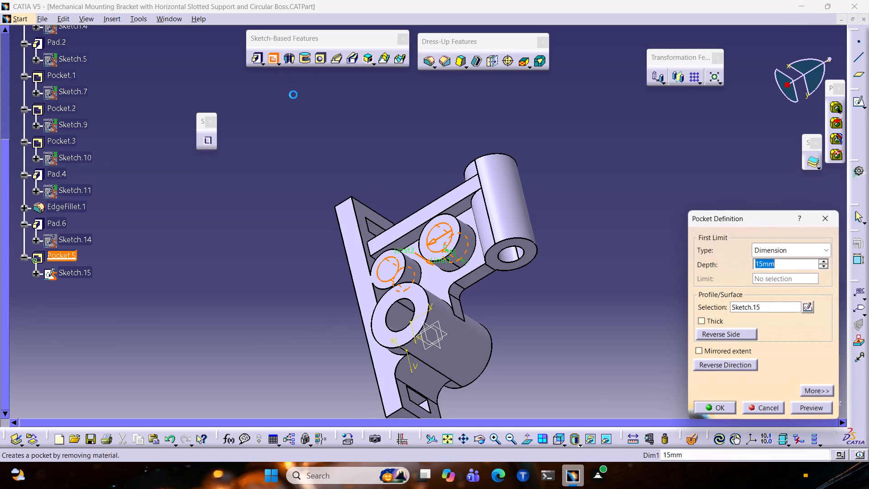
click(812, 407)
middle_drag(526, 308, 526, 308)
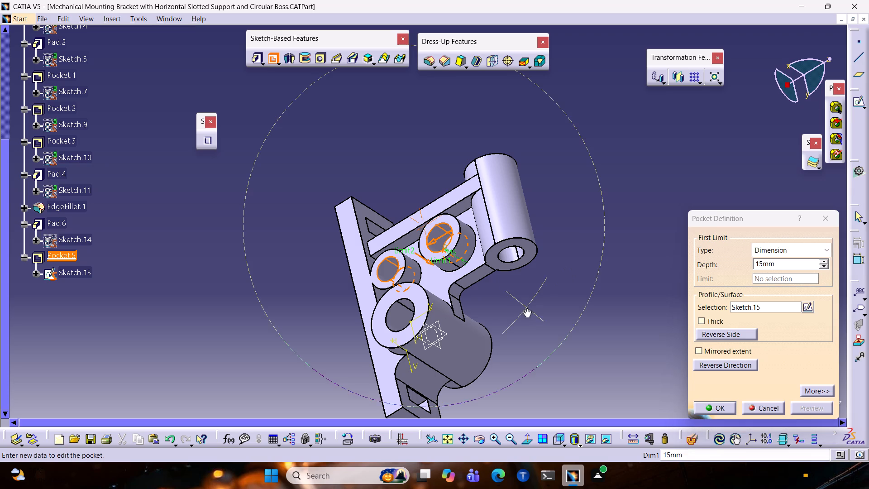
middle_drag(526, 308, 584, 256)
click(572, 267)
click(729, 408)
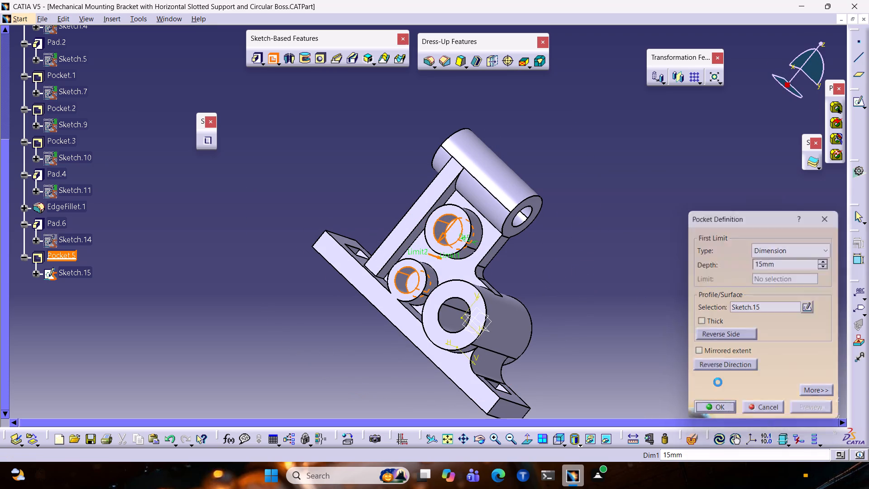
click(588, 247)
Start a sketch on the opposite web face and draw the upper circle centred at about H 39.5 mm, V 28.8 mm.
ctrl+middle_drag(590, 269, 476, 245)
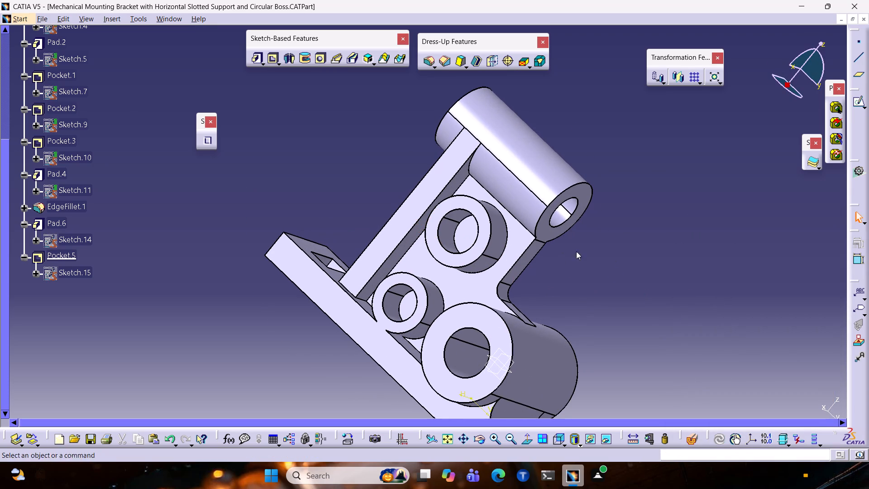
ctrl+middle_drag(600, 261, 589, 288)
middle_drag(585, 331, 713, 249)
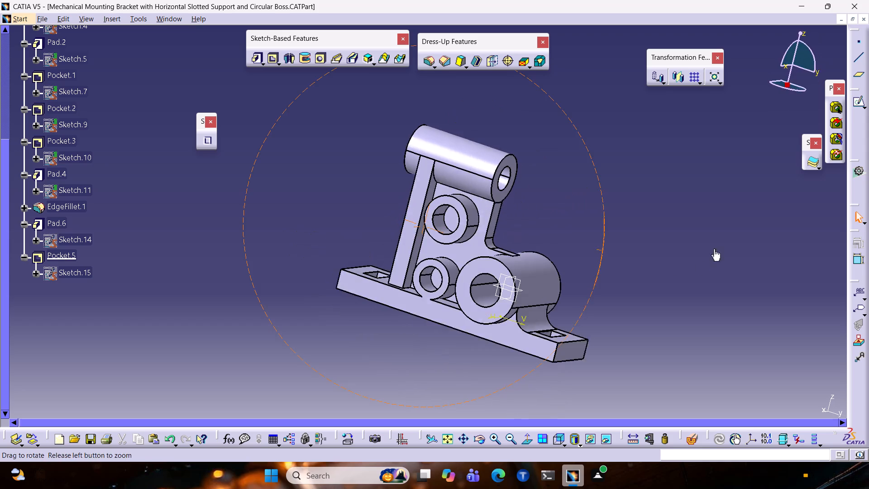
middle_drag(713, 249, 725, 228)
middle_drag(634, 315, 246, 195)
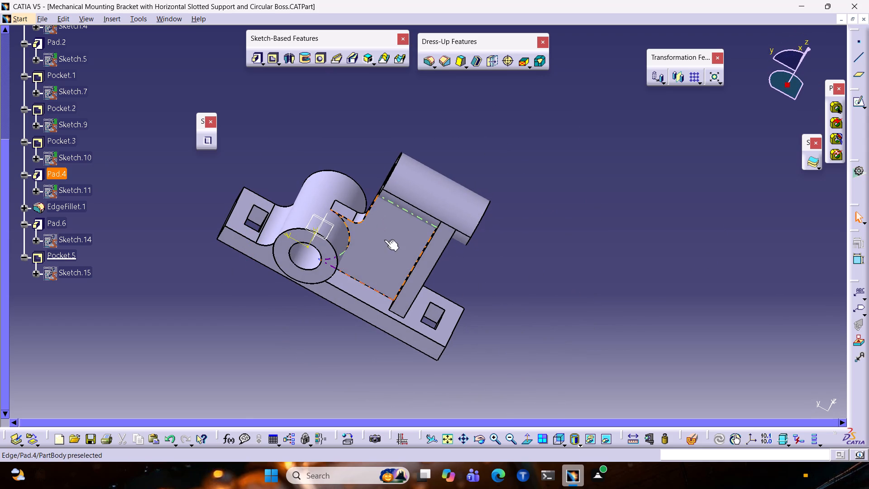
click(384, 240)
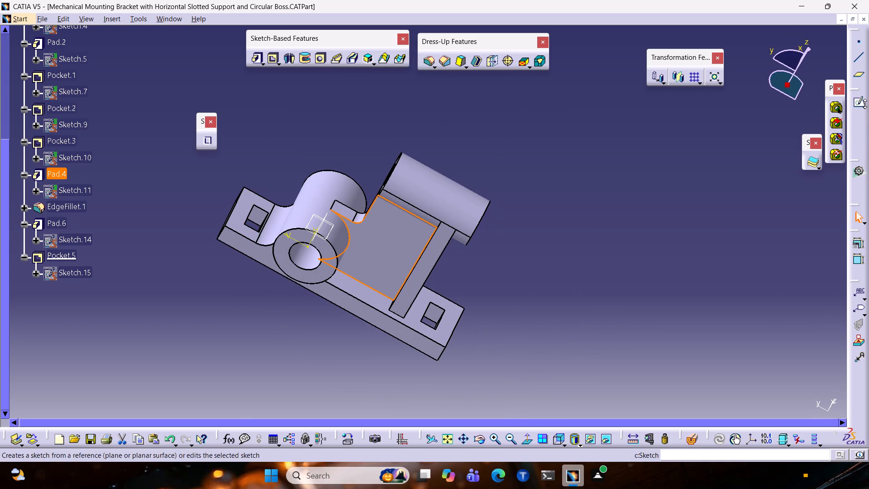
click(862, 102)
click(860, 103)
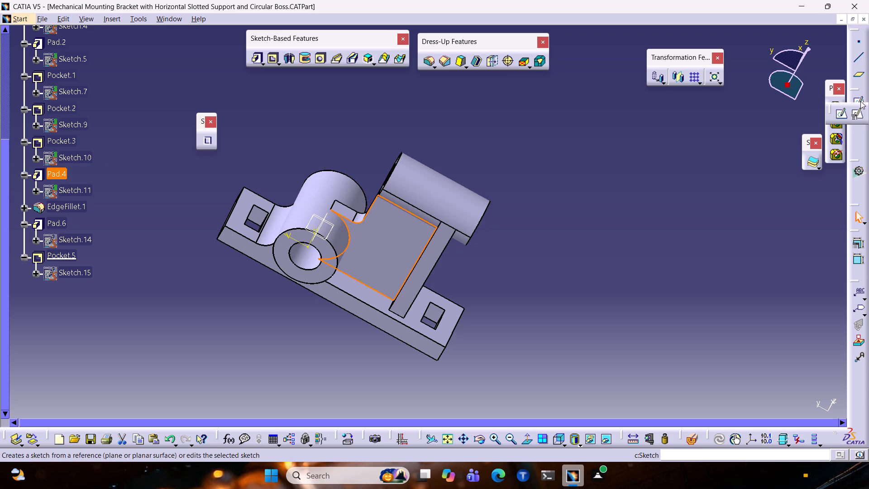
click(861, 99)
click(857, 103)
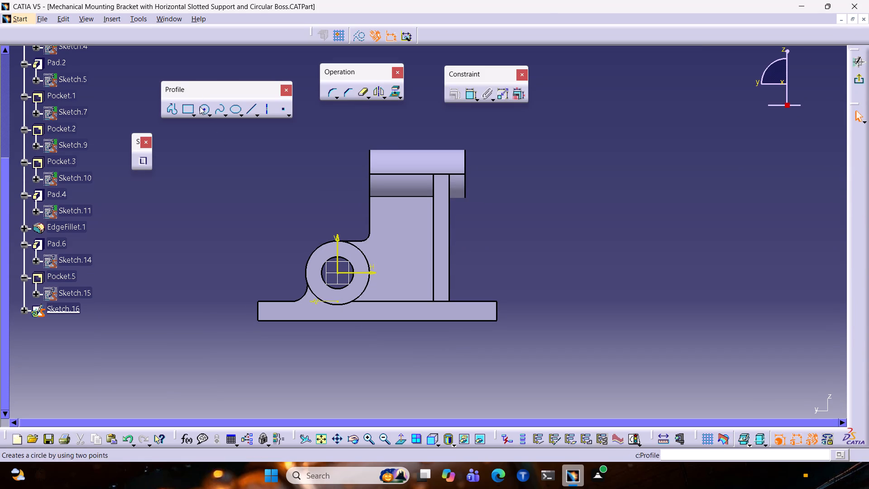
click(200, 107)
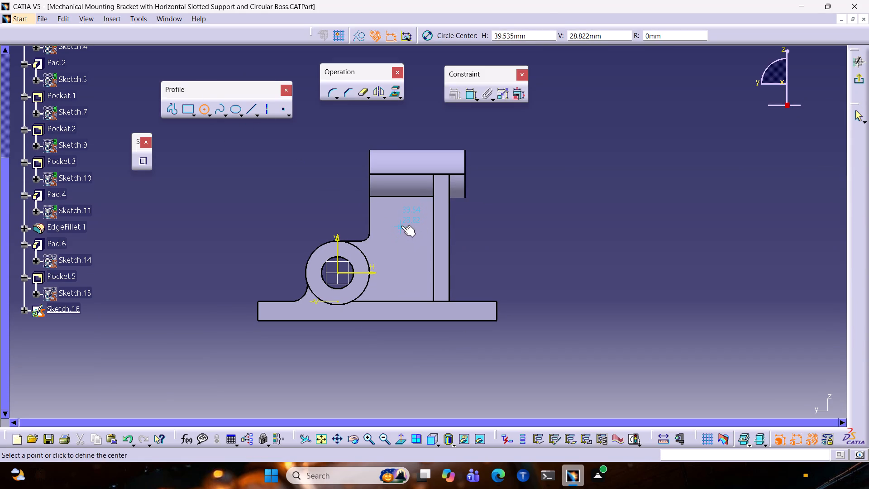
click(401, 225)
click(405, 248)
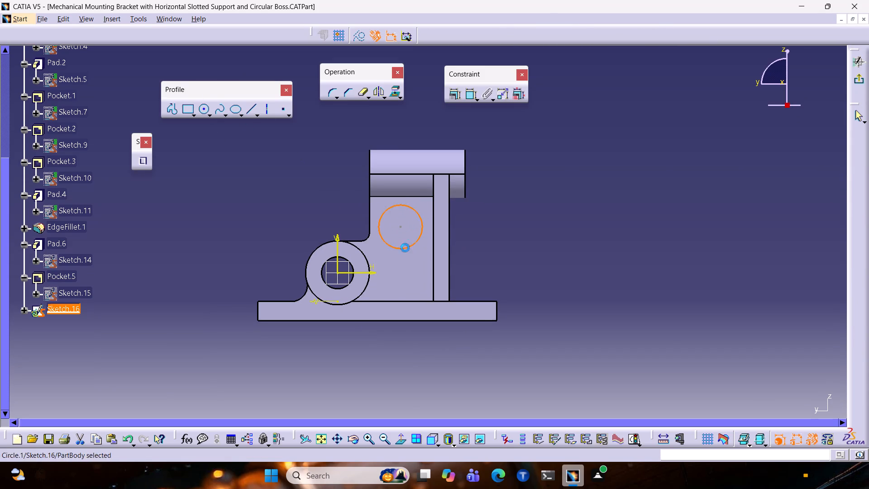
Add a second circle directly beneath the first, just above the base plate, and exit the sketch.
click(200, 111)
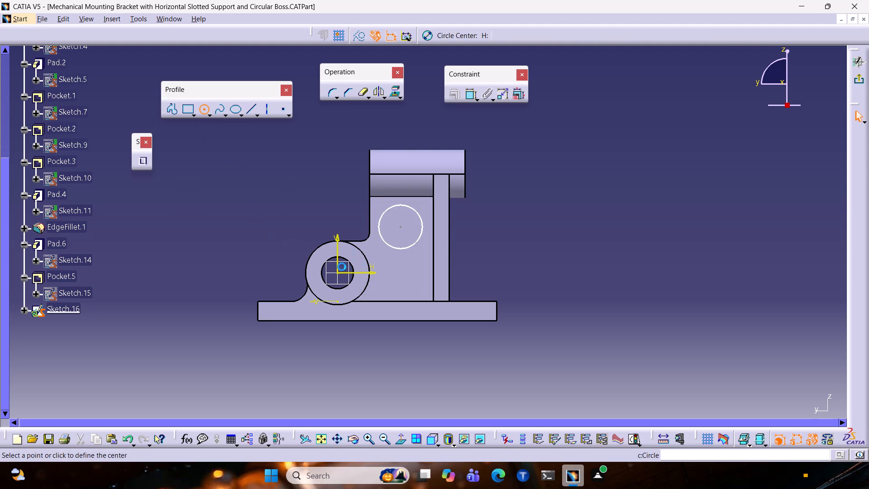
click(402, 275)
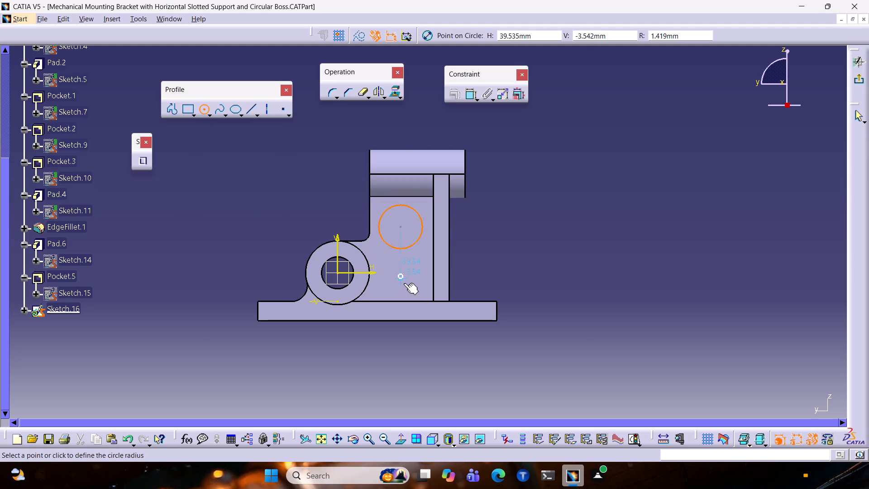
click(409, 295)
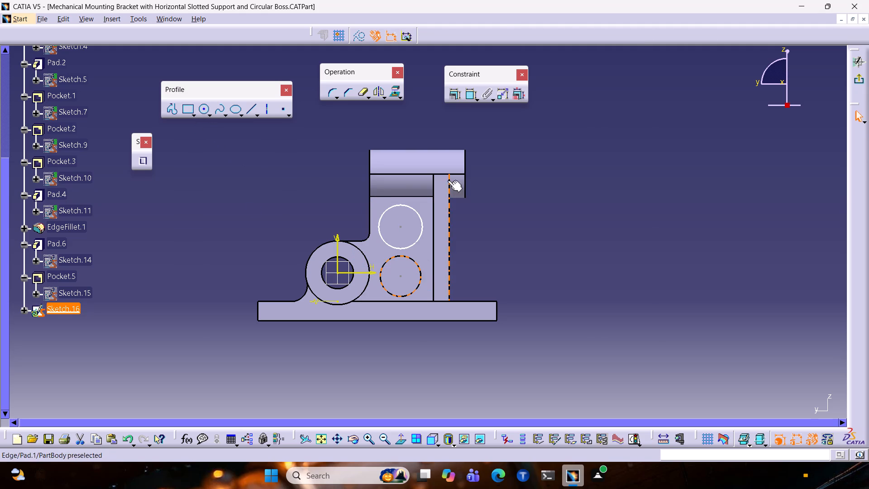
click(854, 80)
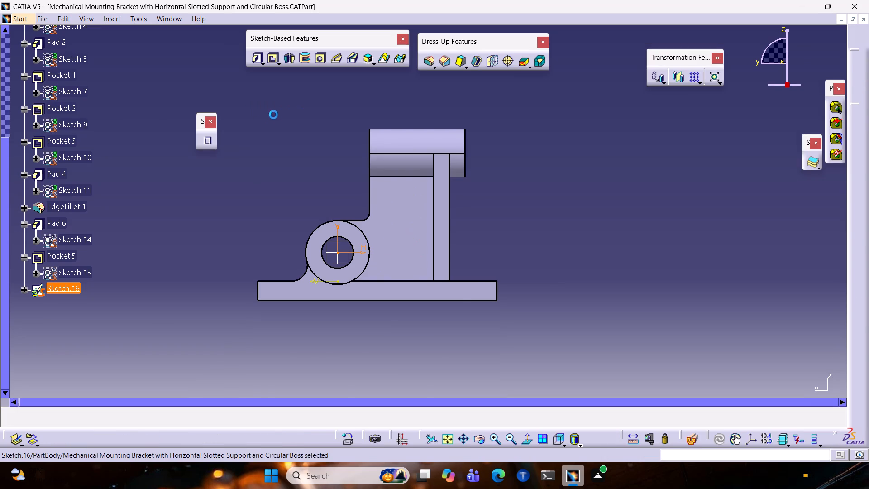
Pad the two-circle sketch 15 mm to form two discs on this side of the web.
click(253, 61)
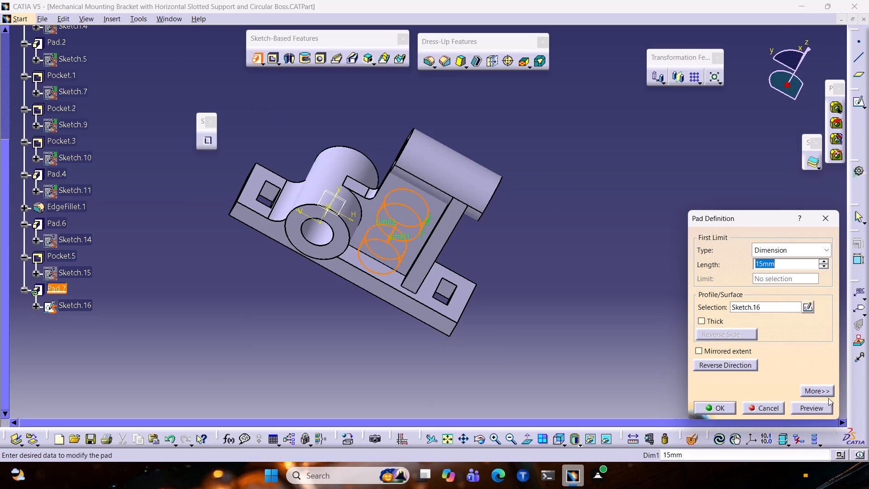
click(821, 409)
click(729, 409)
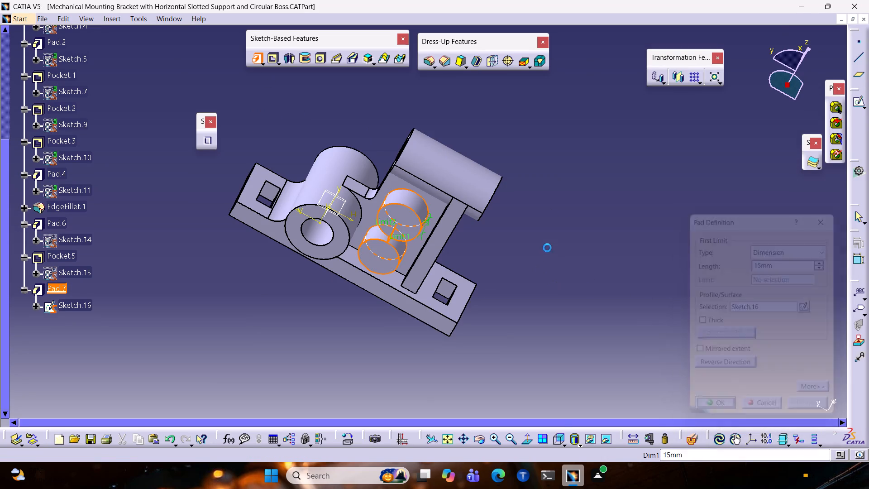
click(548, 241)
Start a sketch on the end face of the upper disc.
click(410, 225)
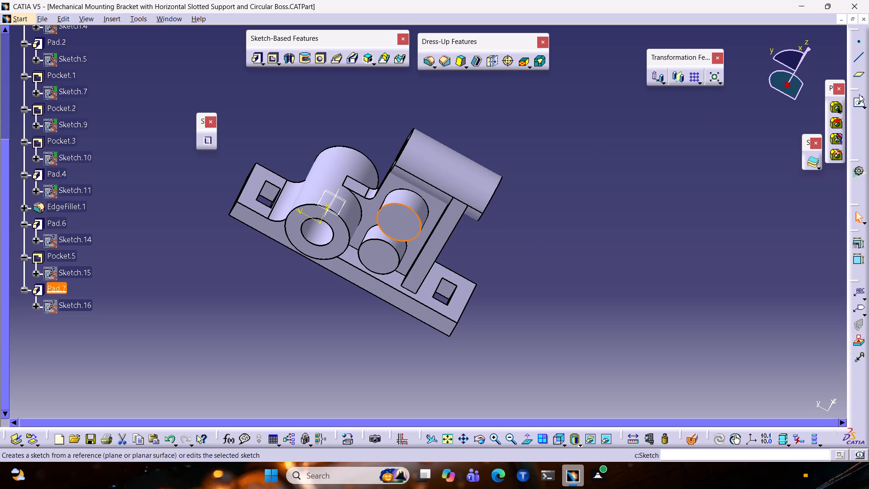
click(855, 99)
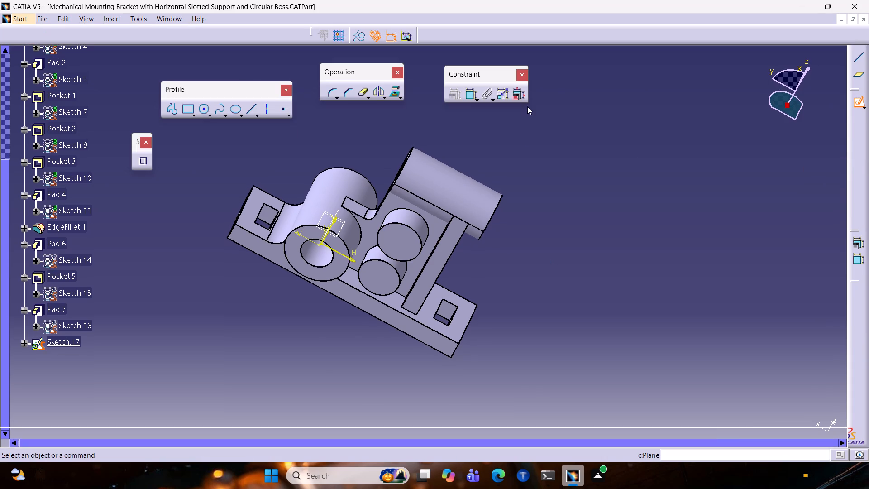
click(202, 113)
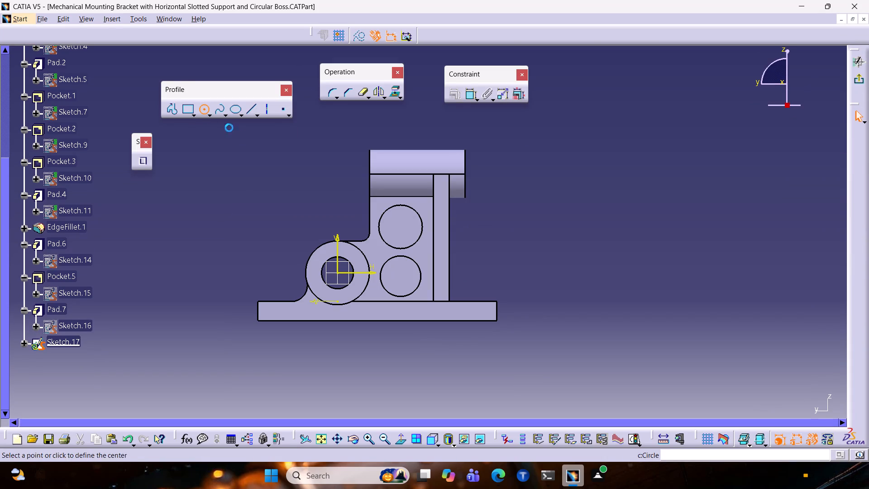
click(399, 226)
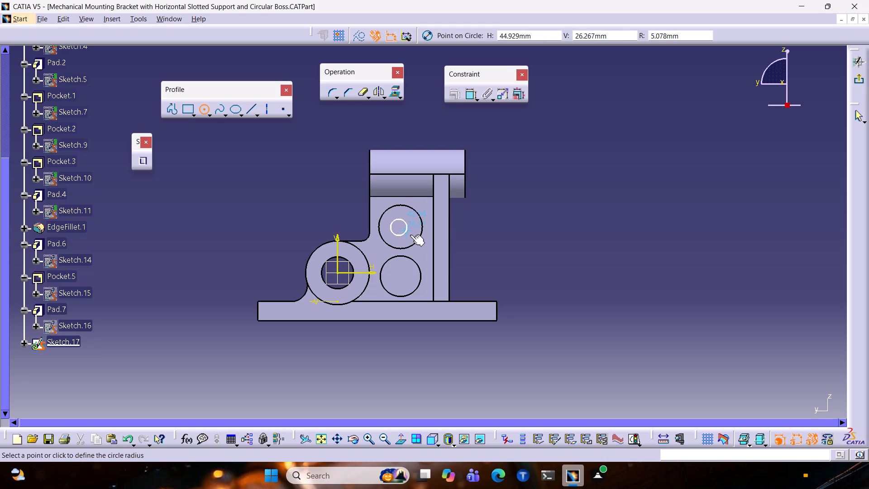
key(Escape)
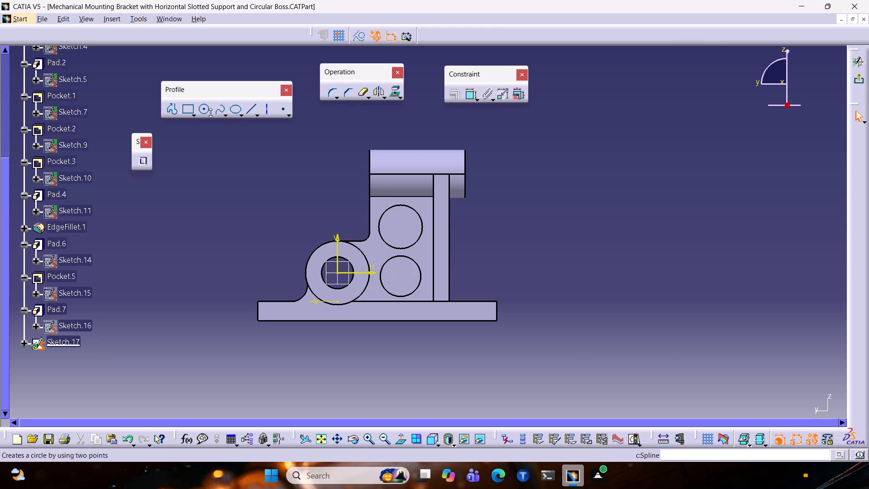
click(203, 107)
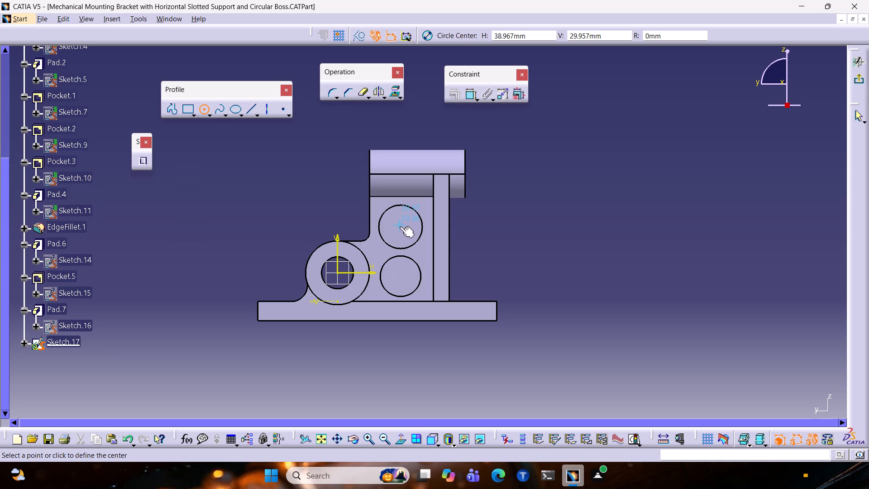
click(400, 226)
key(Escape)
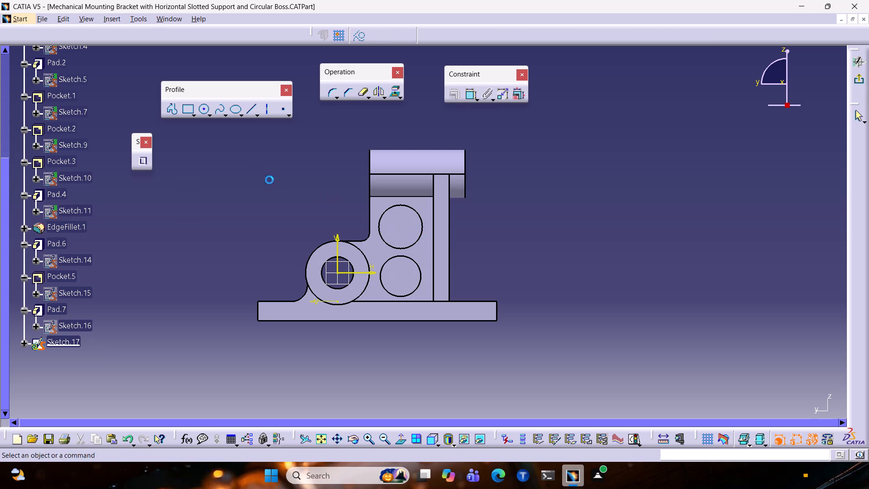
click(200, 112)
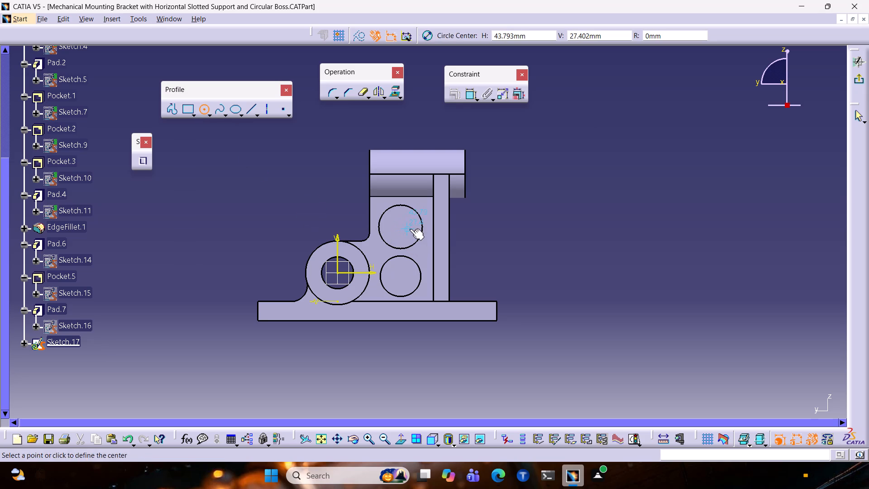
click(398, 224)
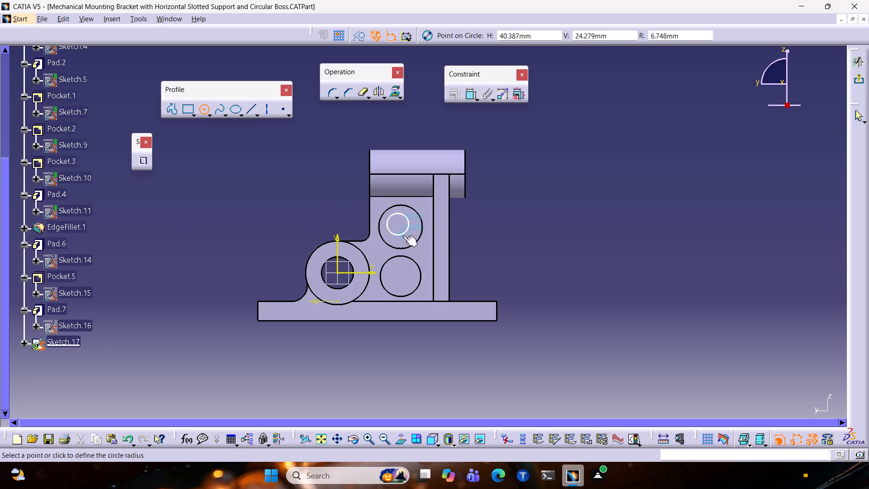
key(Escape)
Draw a smaller centred circle inside each disc outline, the lower about 6.6 mm in radius, and open the lower circle's definition.
click(202, 113)
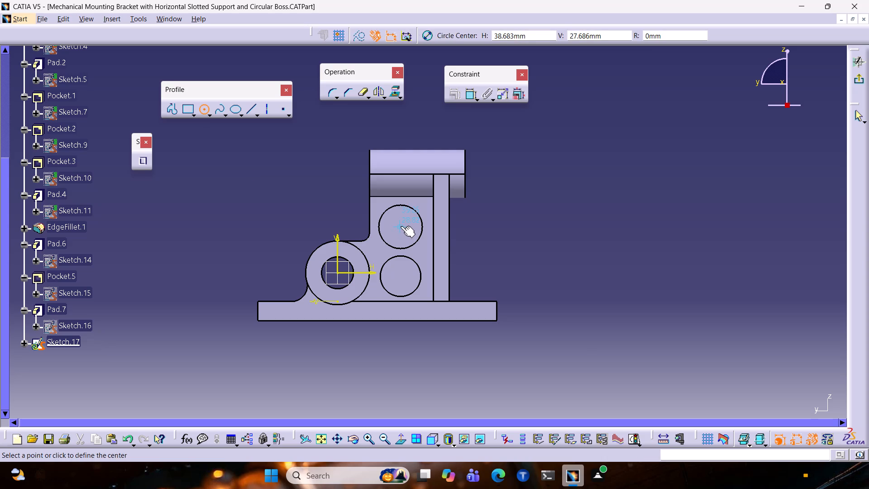
click(401, 226)
click(406, 239)
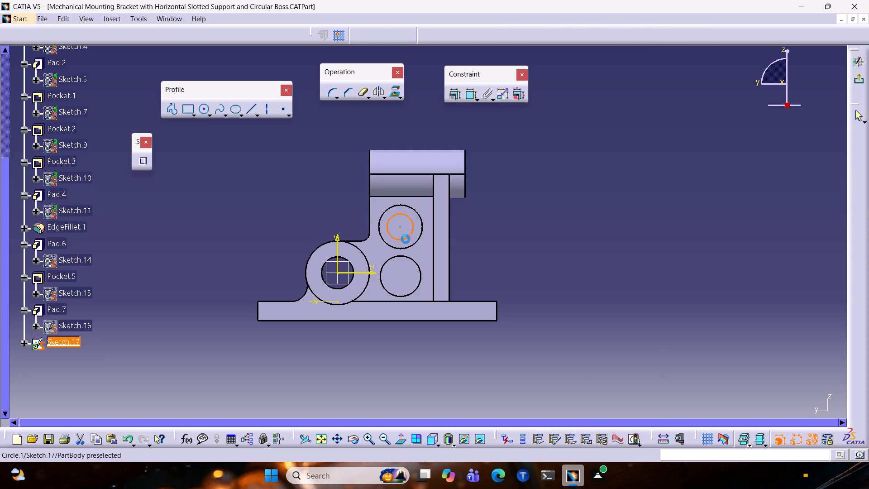
click(203, 110)
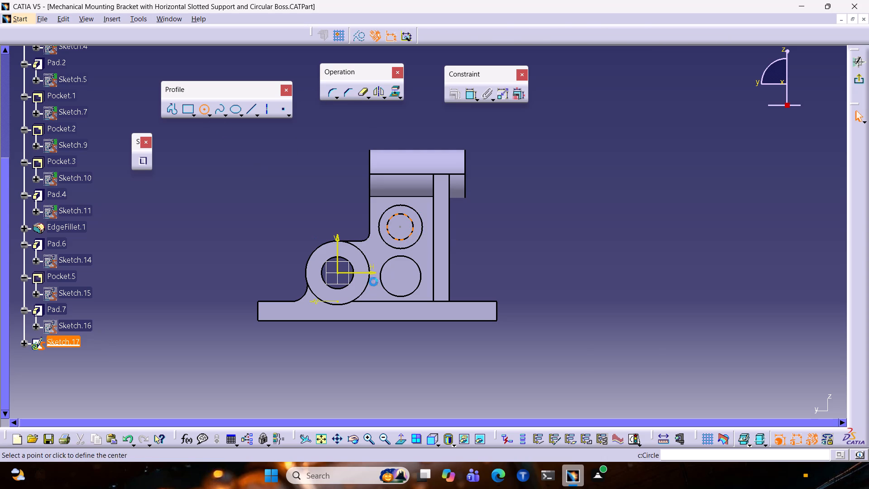
click(401, 277)
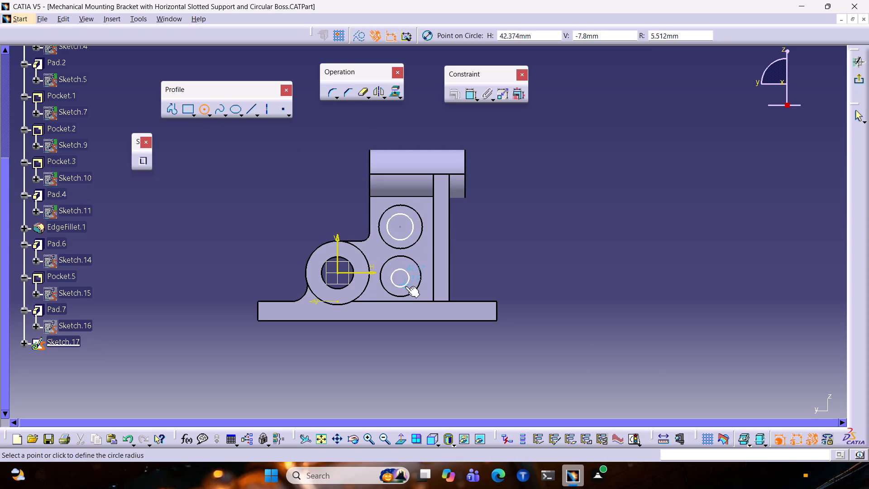
click(406, 288)
double_click(407, 269)
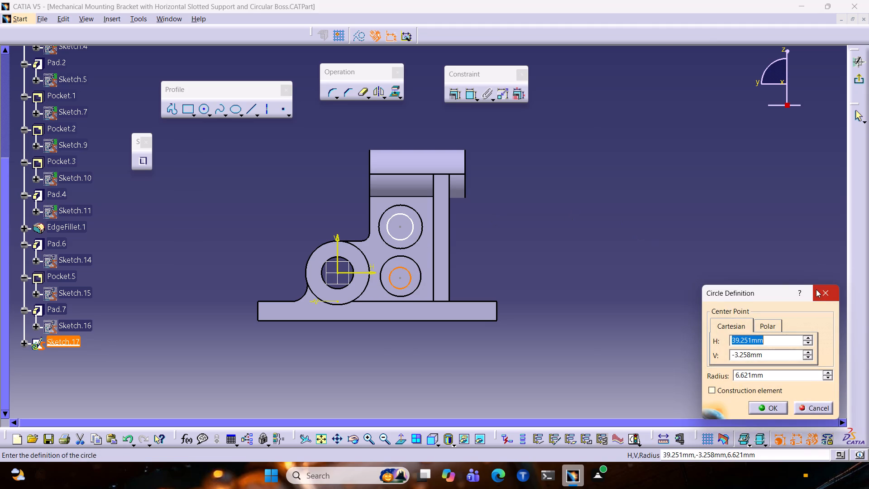
click(819, 292)
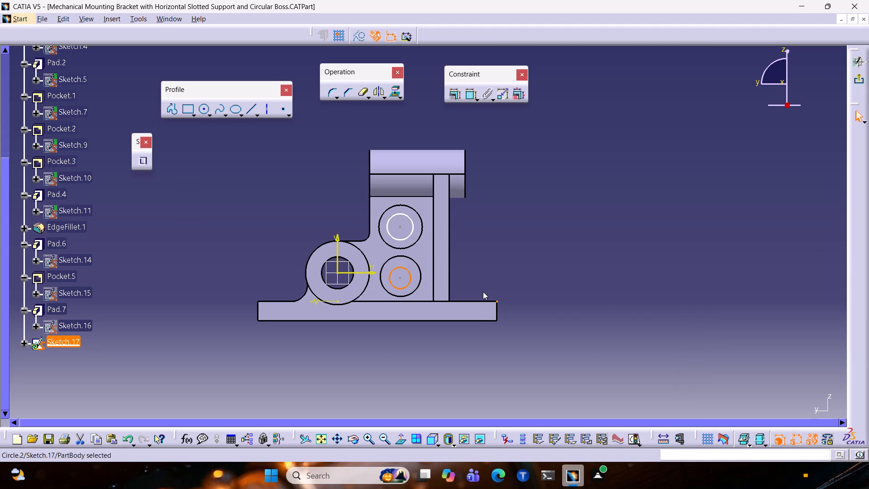
click(409, 218)
click(507, 220)
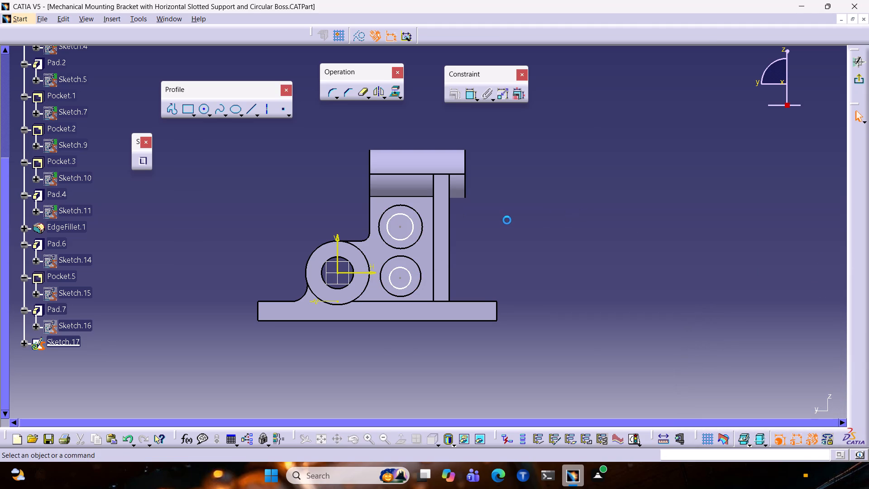
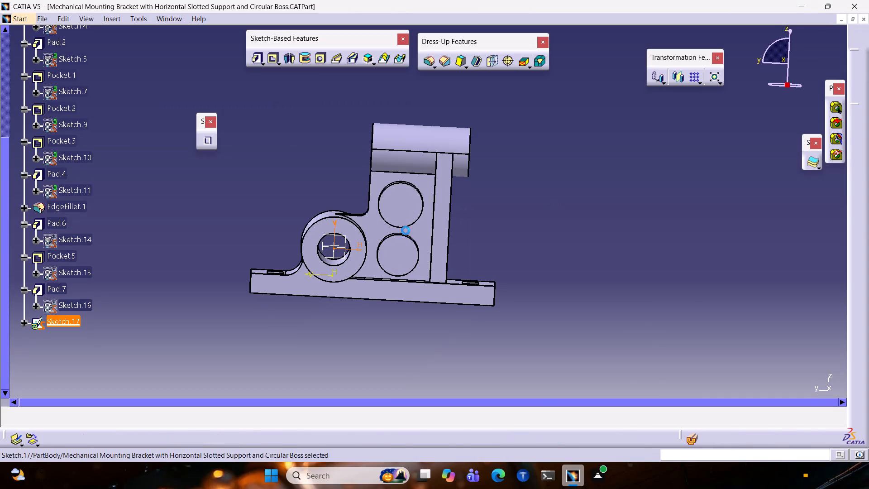
Pad the sketch of two smaller circles 15 mm outward from the disc faces to form stepped bosses.
click(251, 57)
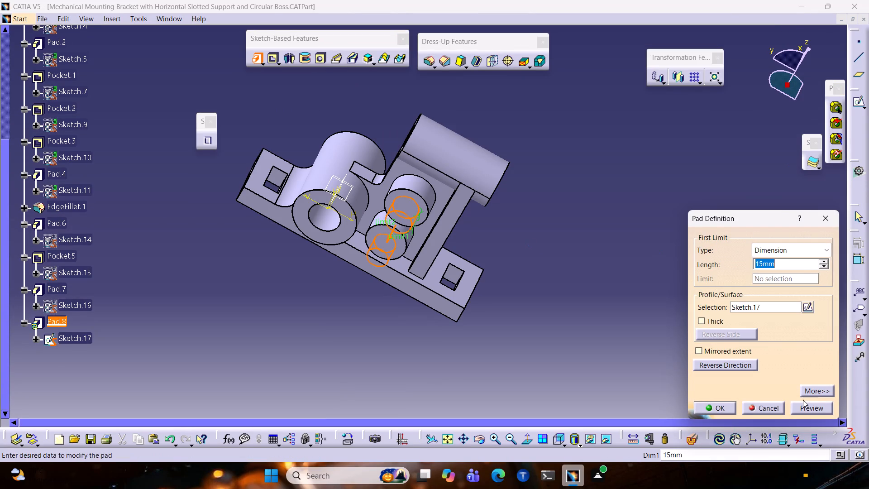
click(802, 403)
click(731, 405)
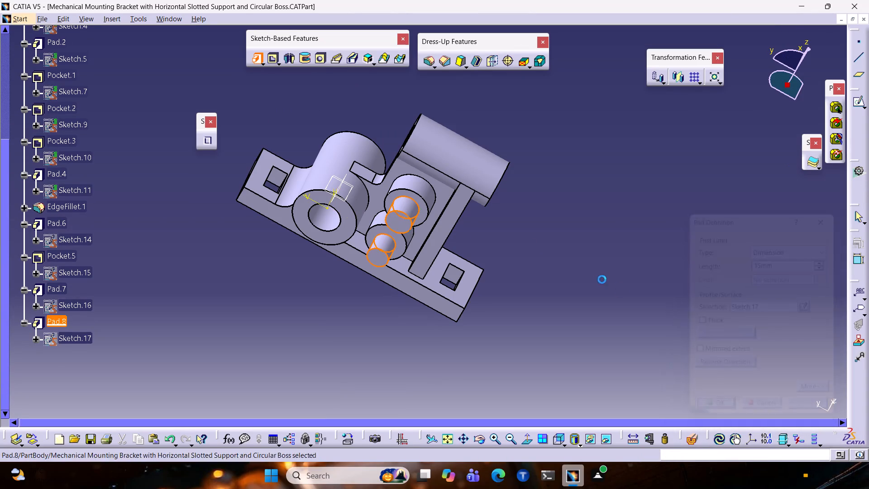
click(586, 276)
ctrl+scroll(538, 260, down, 1)
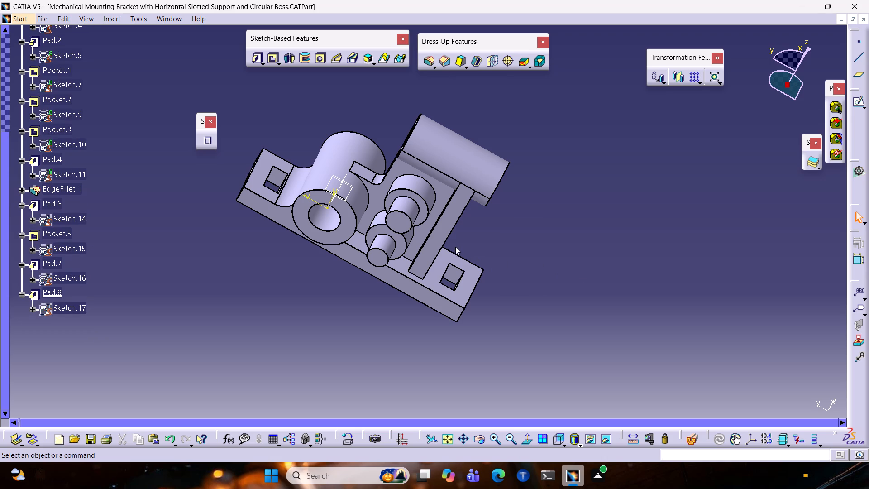
On the upper stub's end face, sketch a concentric circle inside each stub outline, the lower about 4.2 mm in radius, and exit the sketch.
click(404, 227)
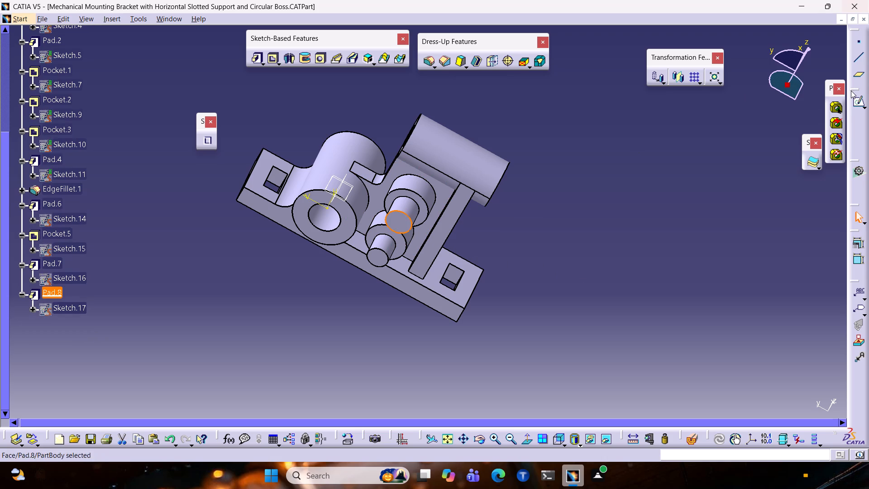
click(855, 101)
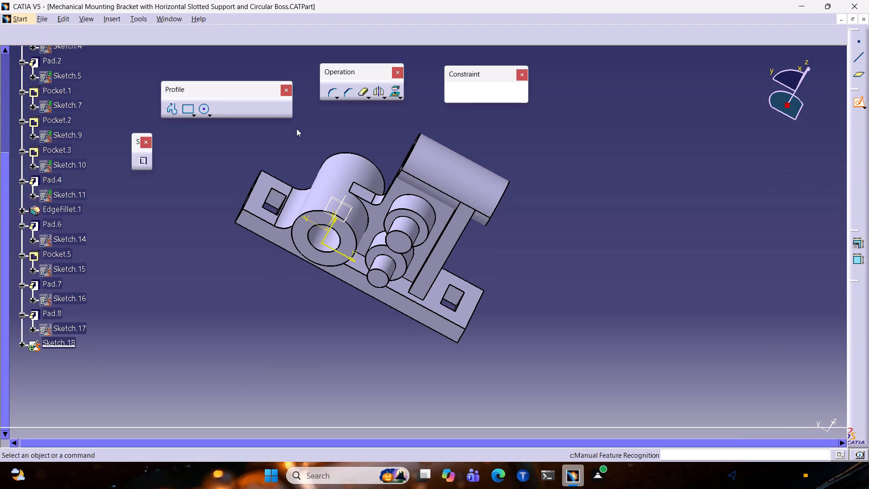
click(205, 109)
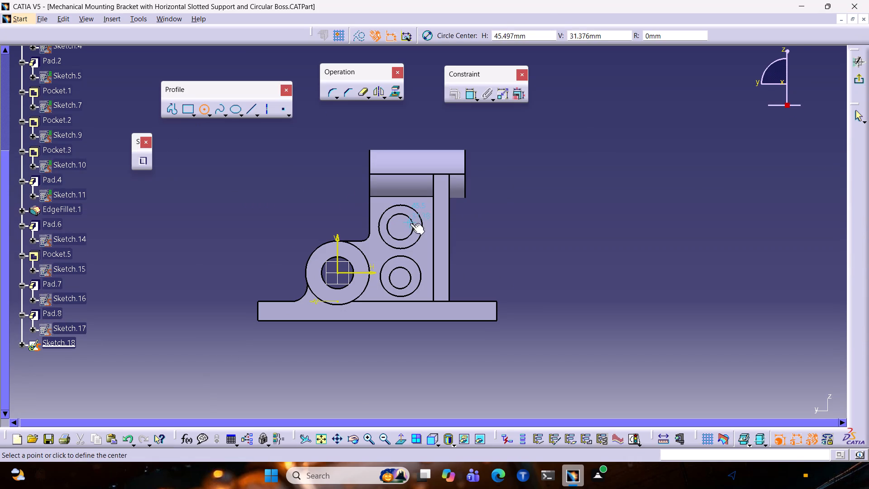
click(400, 225)
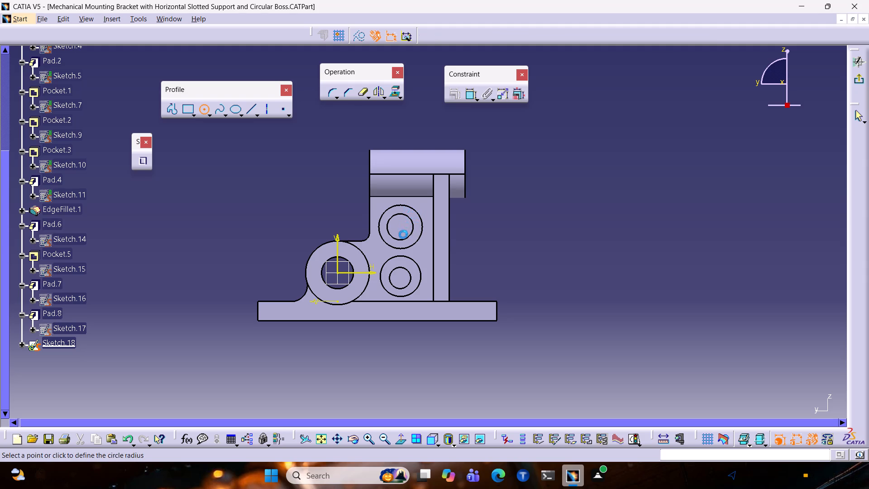
click(403, 235)
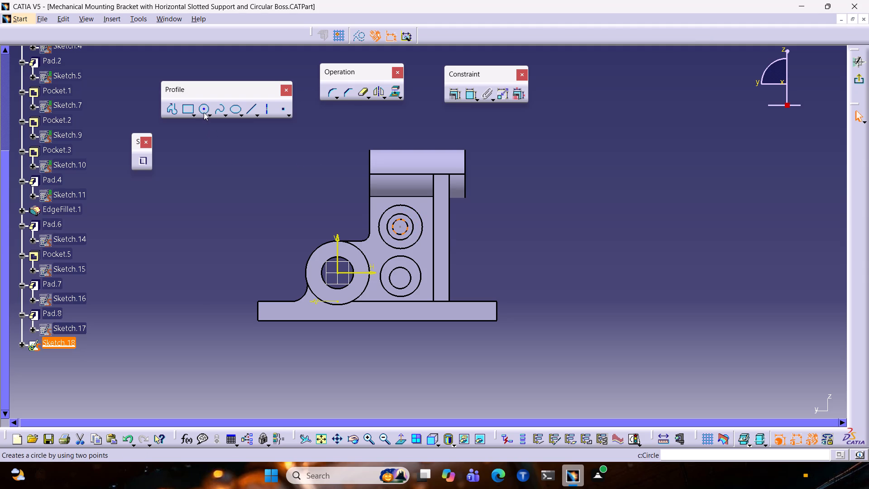
click(203, 111)
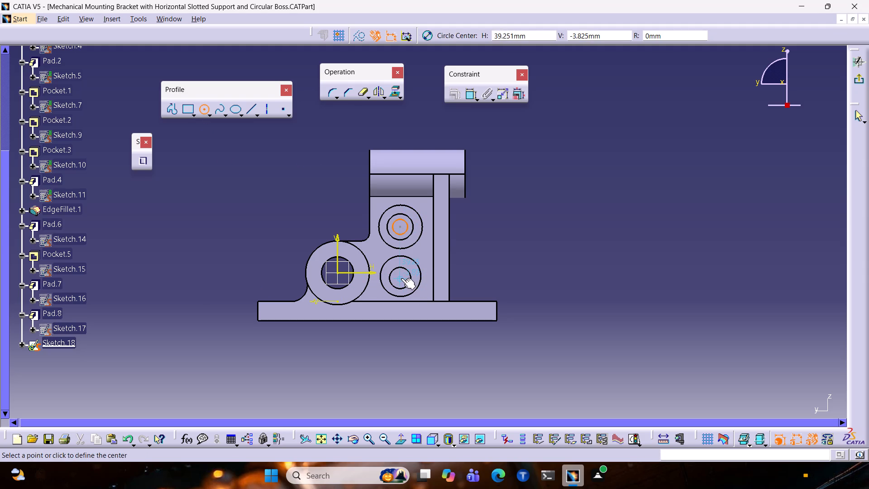
click(401, 277)
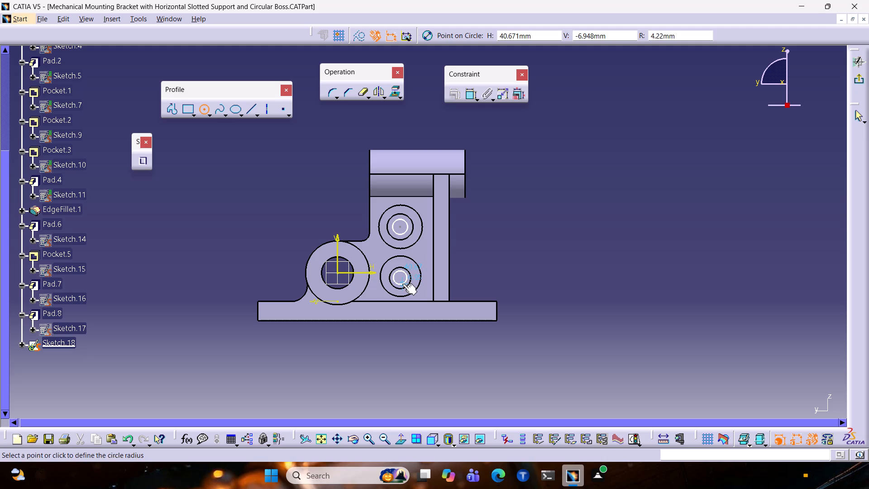
click(402, 283)
click(860, 78)
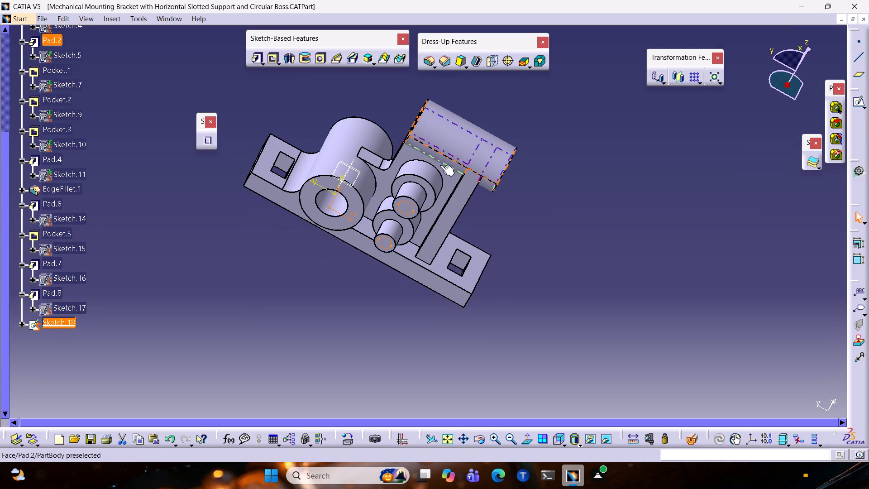
Pocket the two-circle sketch with the Up to last limit to bore through both stepped bosses.
click(272, 58)
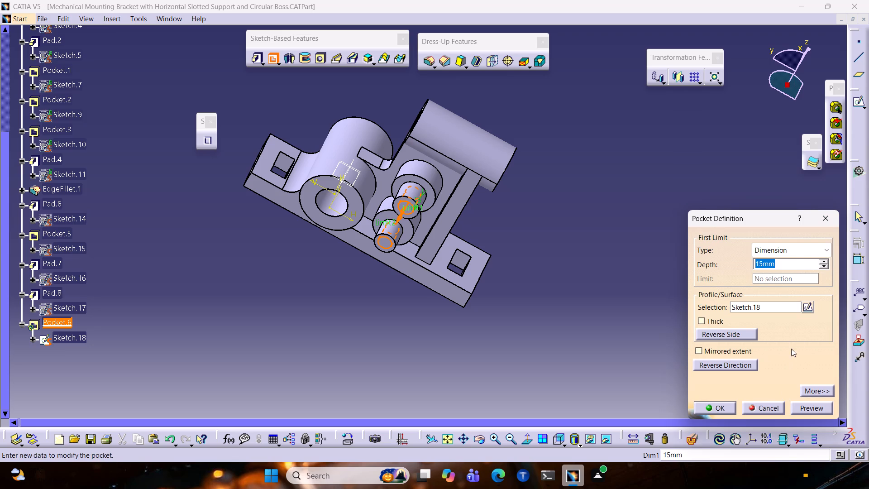
click(797, 251)
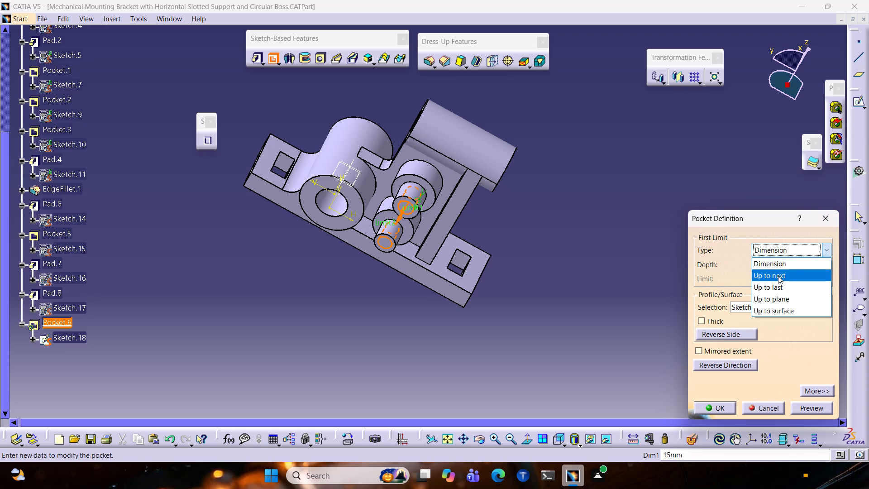
click(775, 288)
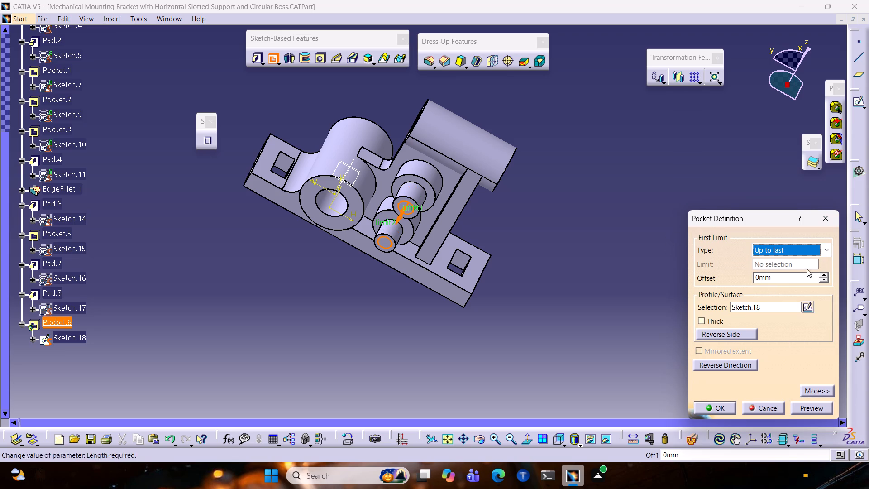
click(816, 406)
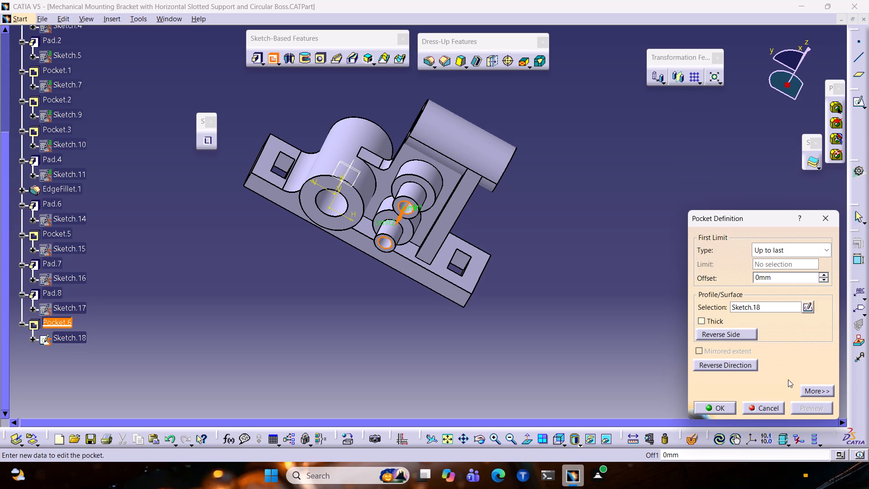
middle_click(591, 318)
middle_drag(515, 304, 451, 293)
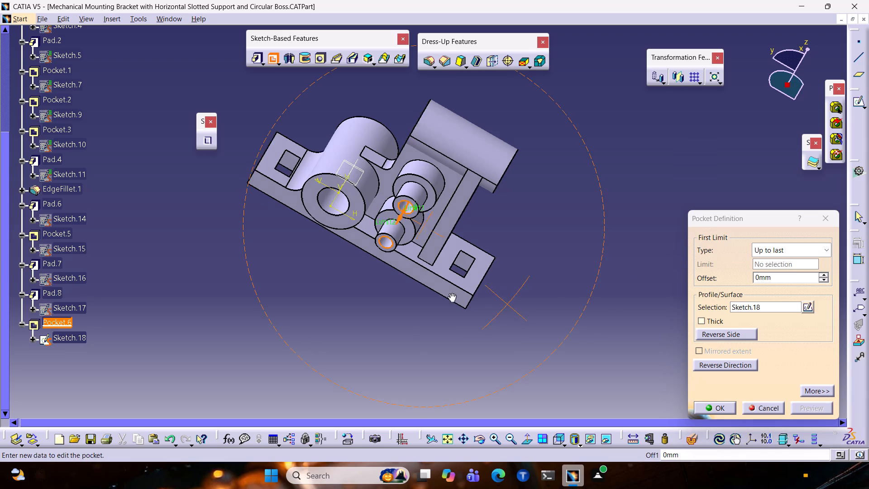
middle_drag(451, 293, 487, 240)
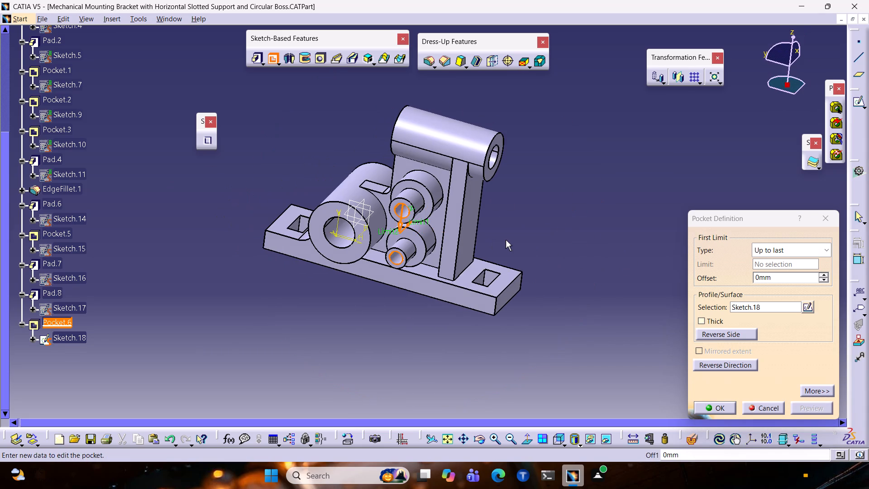
click(708, 410)
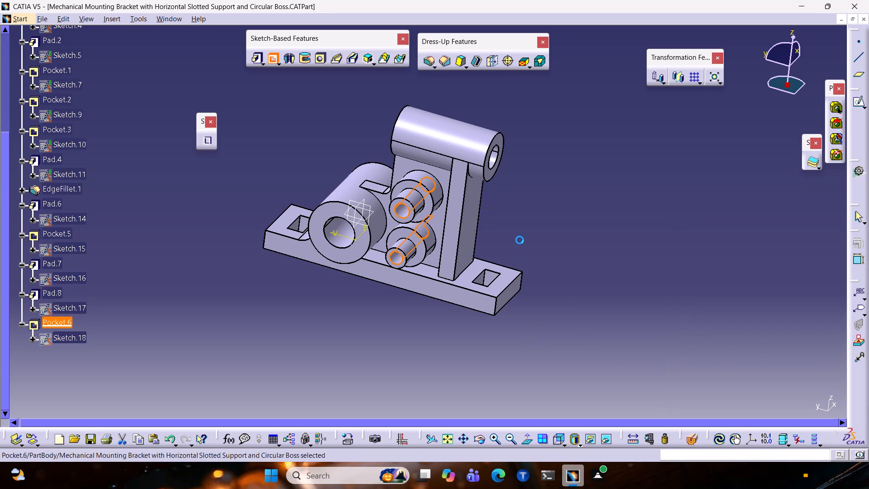
click(520, 240)
Examine the bored stepped bosses on the web from several angles and close up.
middle_drag(473, 363, 539, 242)
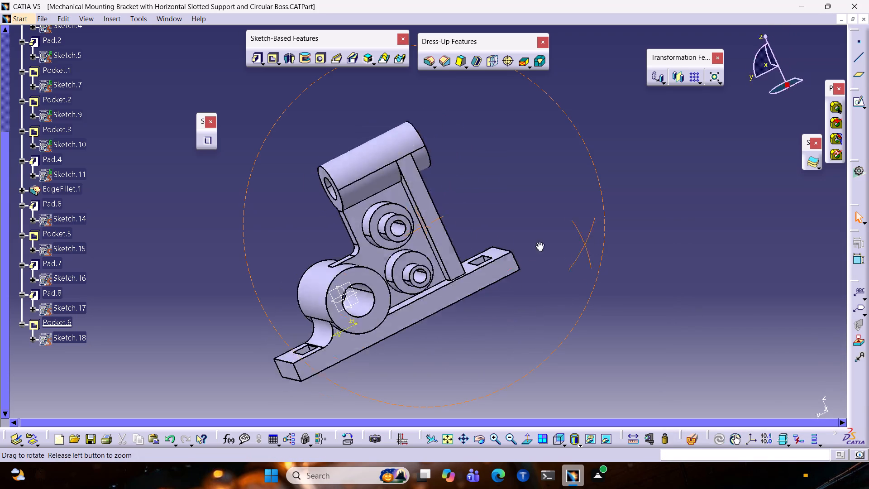
middle_drag(539, 242, 535, 313)
middle_drag(497, 319, 564, 272)
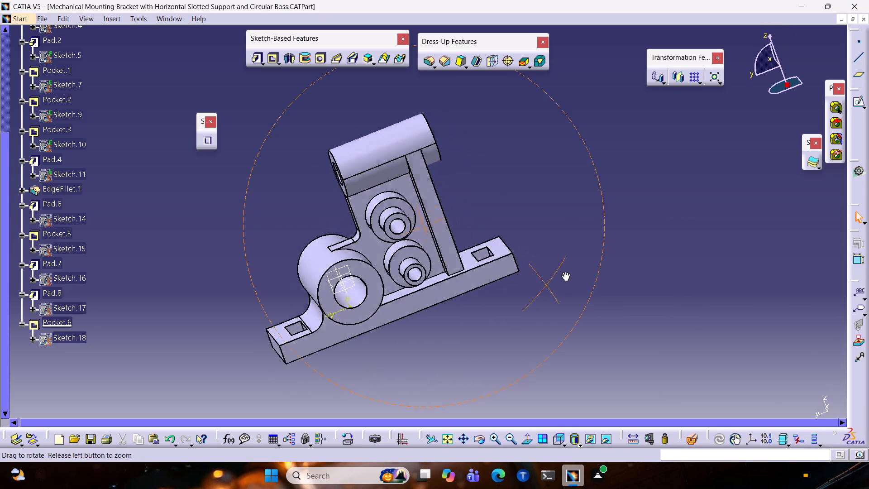
middle_drag(564, 272, 567, 270)
middle_drag(548, 307, 474, 306)
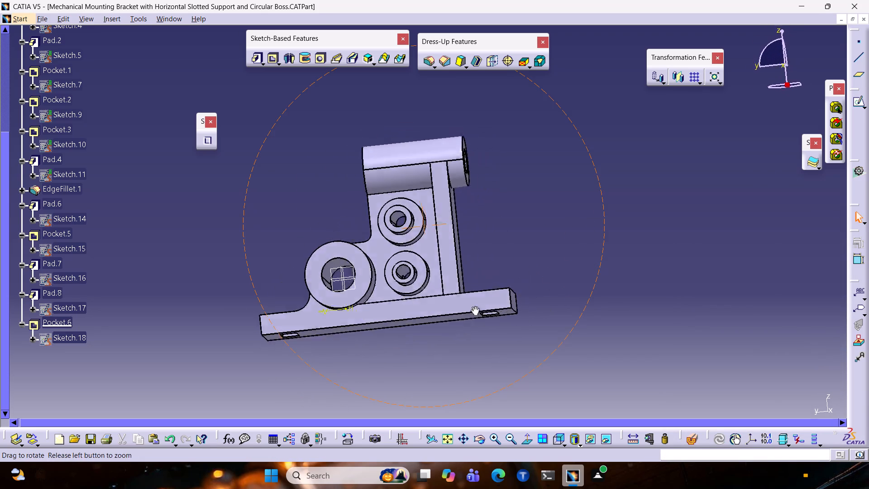
middle_drag(474, 306, 487, 335)
ctrl+middle_drag(502, 244, 561, 210)
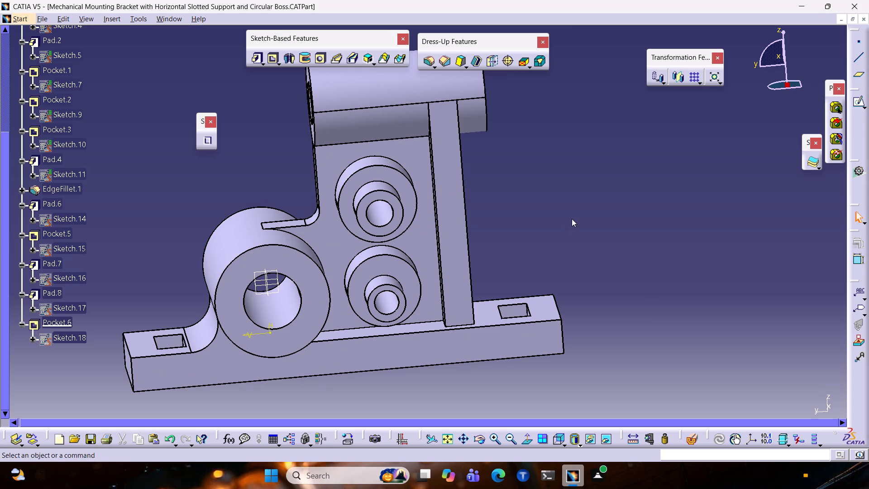
ctrl+middle_drag(506, 244, 458, 182)
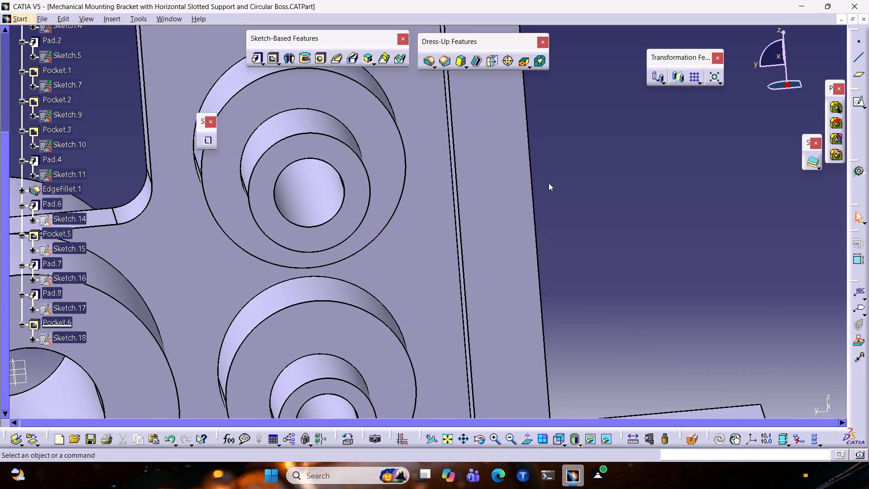
ctrl+middle_drag(578, 164, 570, 224)
middle_drag(621, 359, 514, 196)
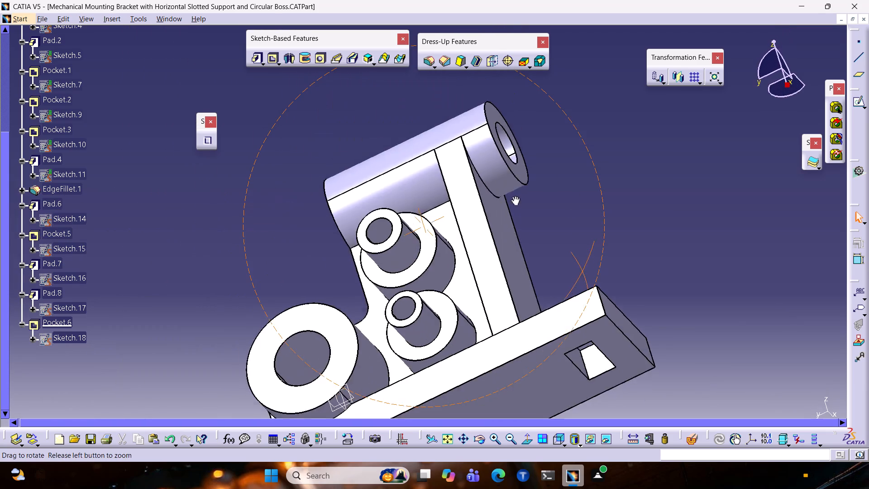
middle_drag(514, 196, 579, 280)
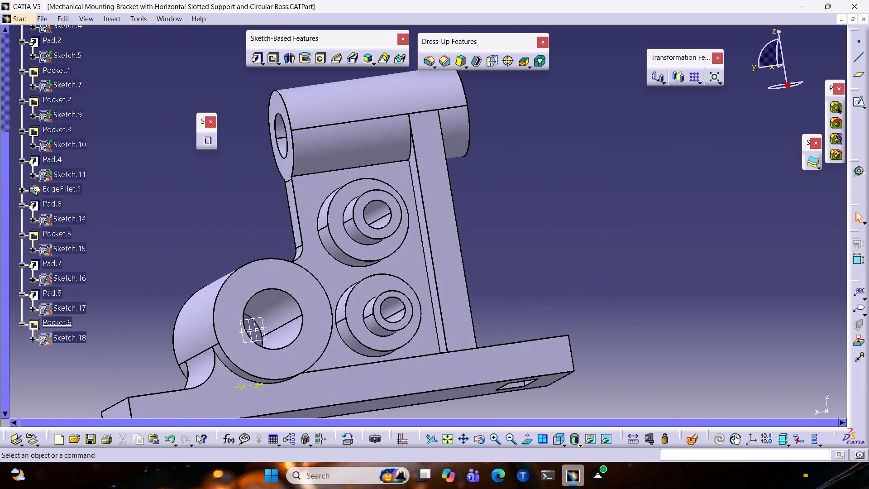
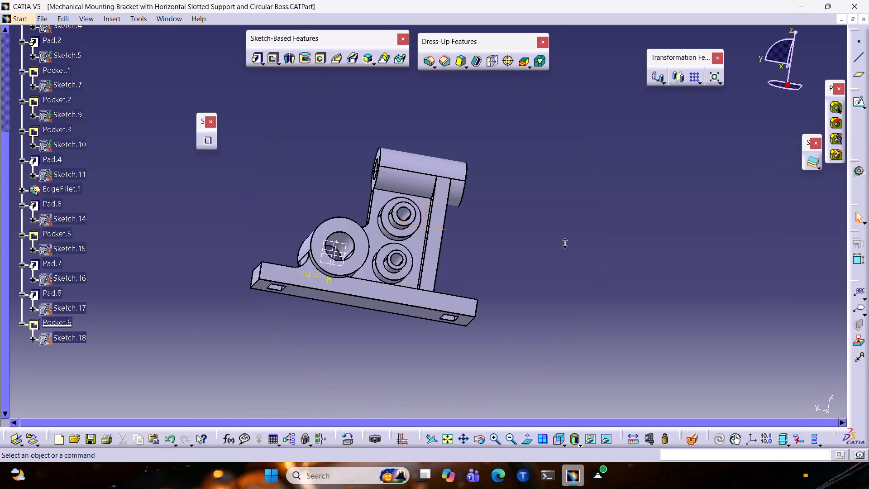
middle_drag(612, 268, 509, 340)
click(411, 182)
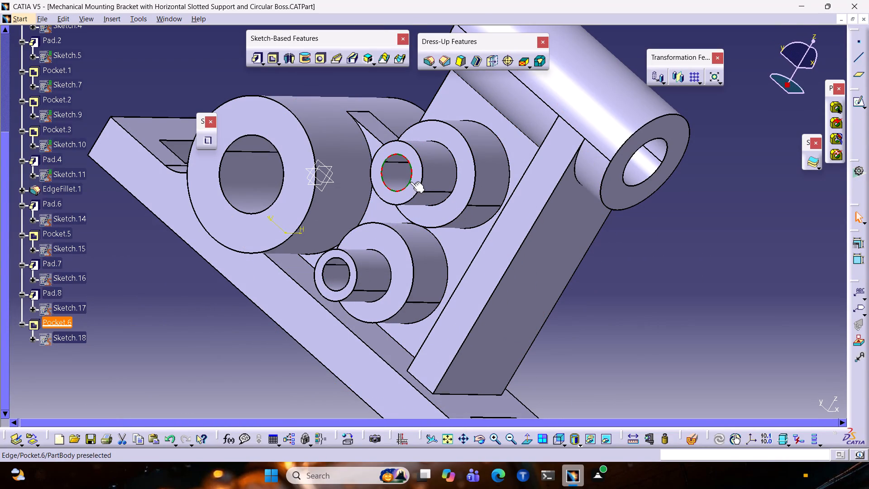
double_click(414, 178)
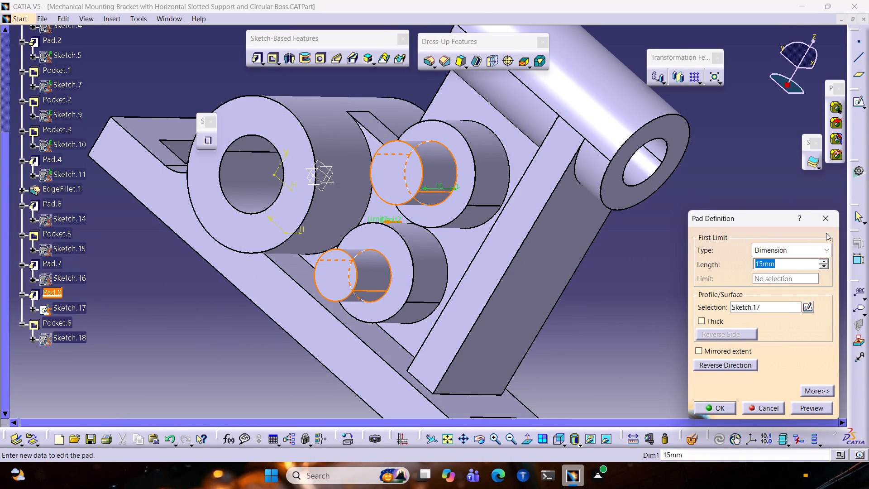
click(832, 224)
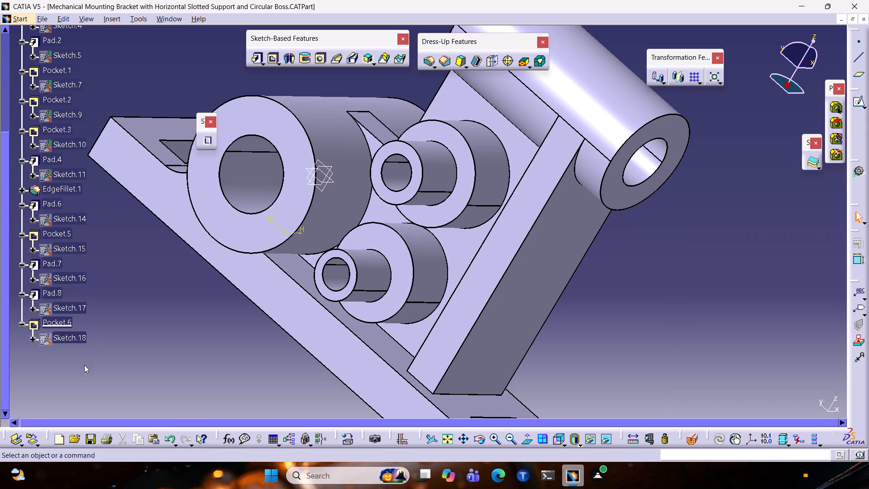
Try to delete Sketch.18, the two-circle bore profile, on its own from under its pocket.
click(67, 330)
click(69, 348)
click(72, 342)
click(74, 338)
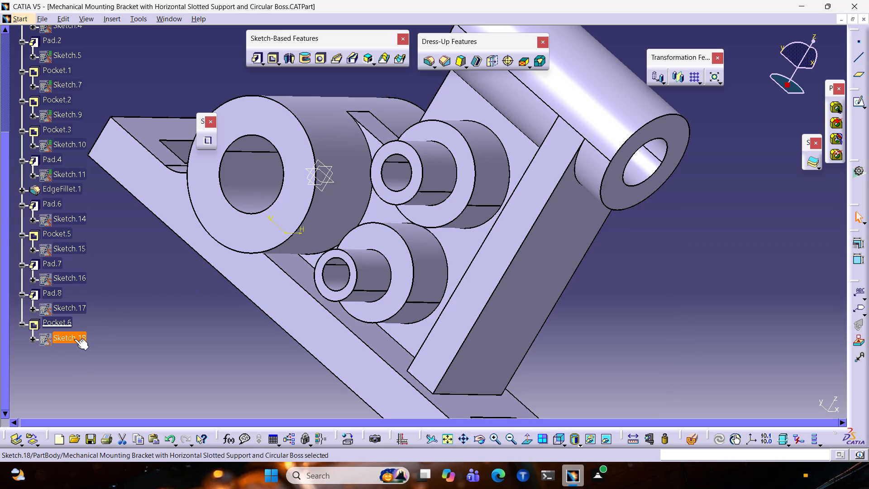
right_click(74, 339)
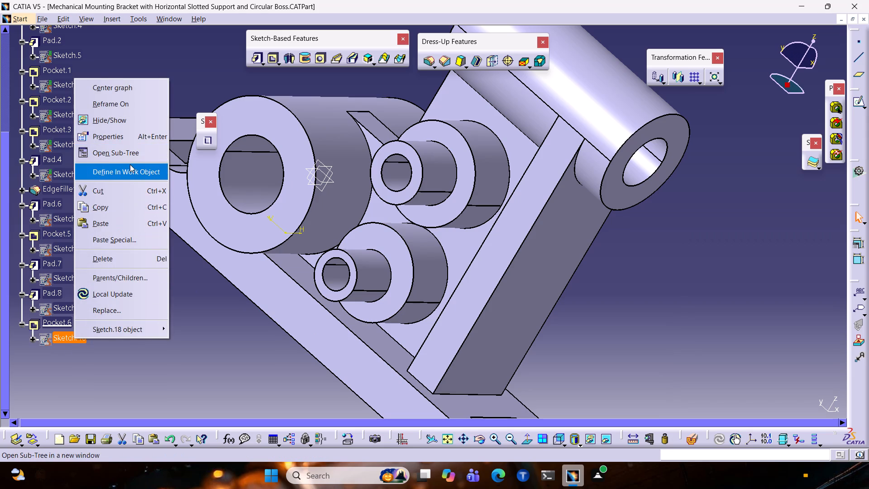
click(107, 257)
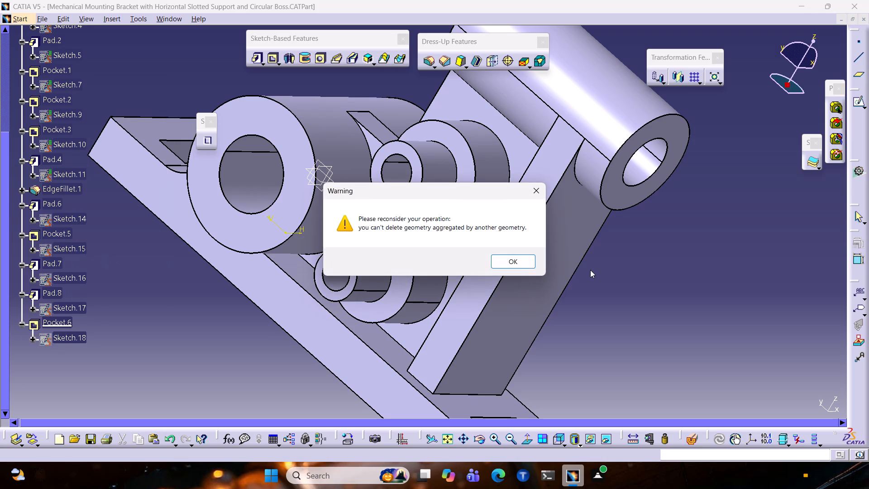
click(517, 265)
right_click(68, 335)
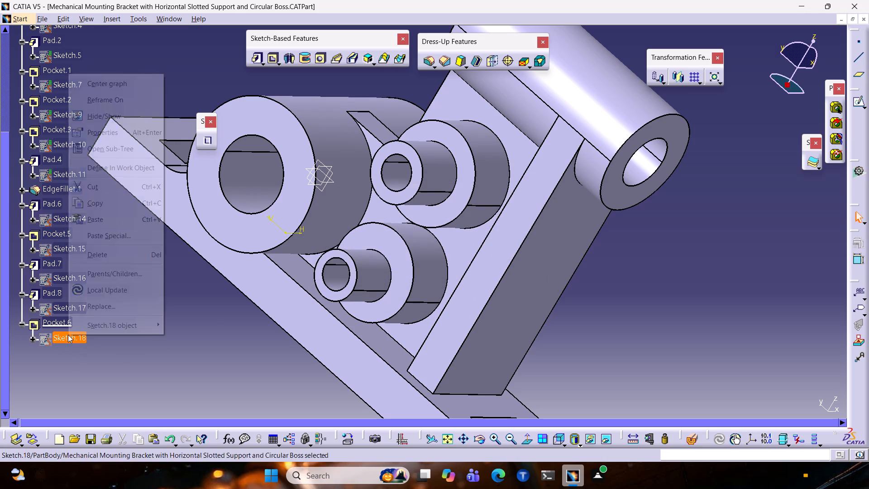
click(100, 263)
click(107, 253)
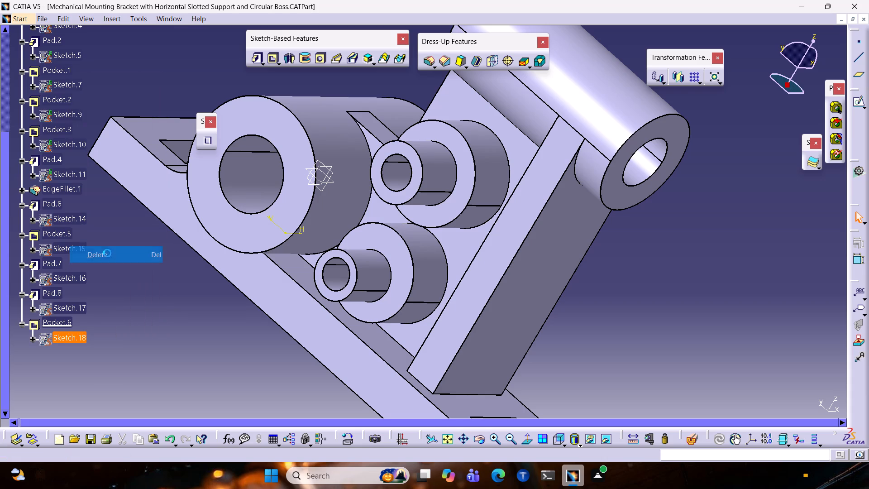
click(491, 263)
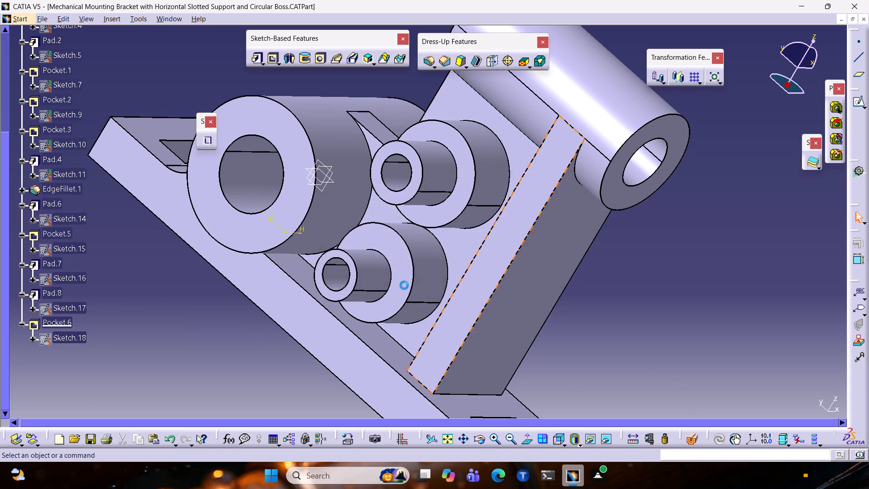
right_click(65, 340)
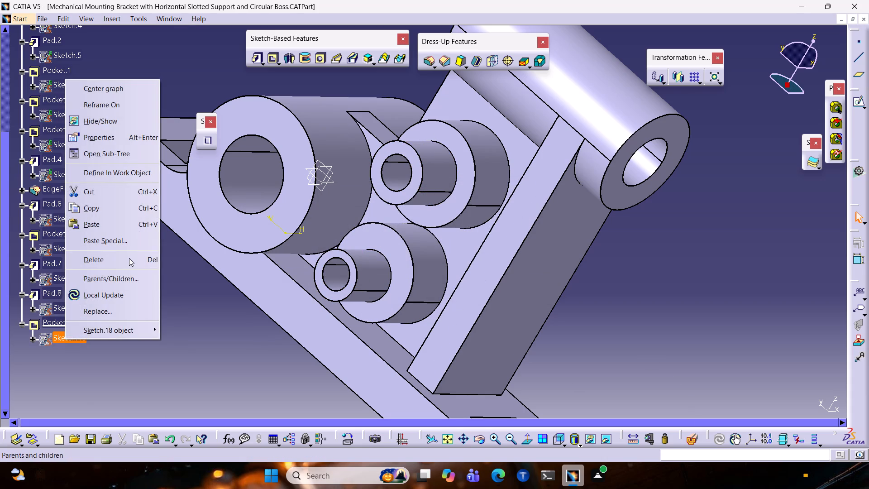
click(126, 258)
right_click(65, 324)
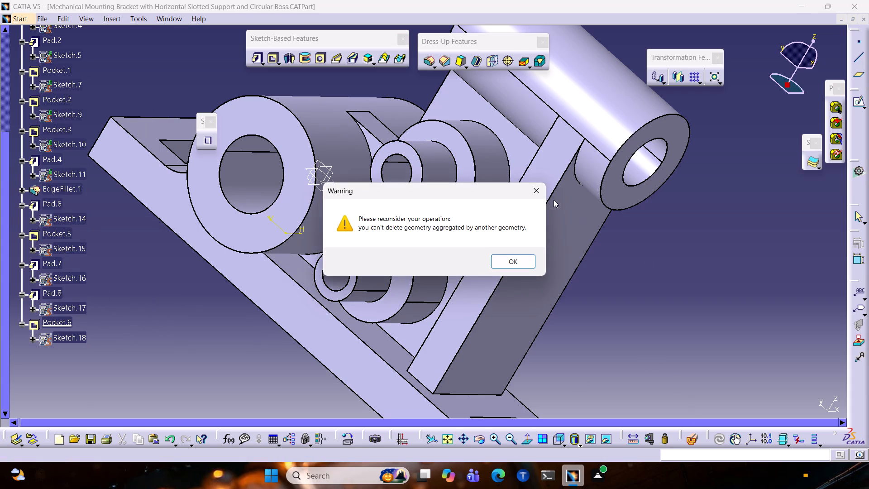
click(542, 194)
Remove the stepped bosses from the web by deleting Pocket.6, Pad.8 and Pad.7 together with their sketches.
right_click(61, 320)
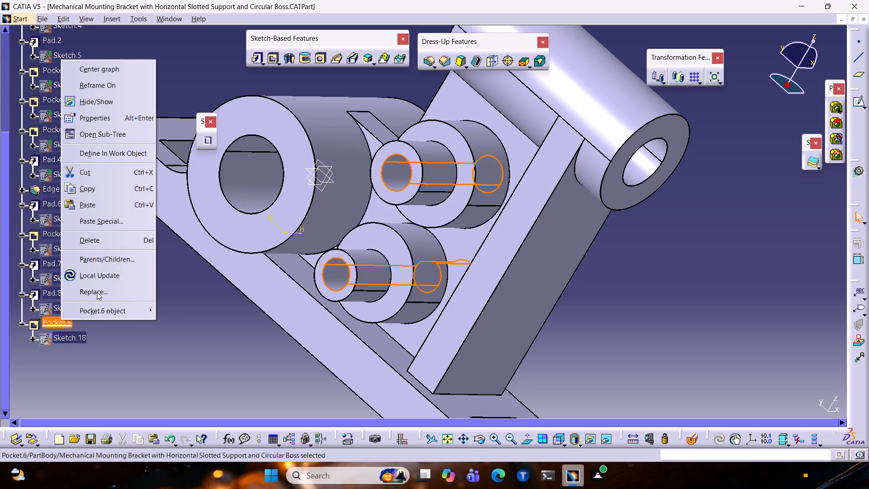
click(117, 238)
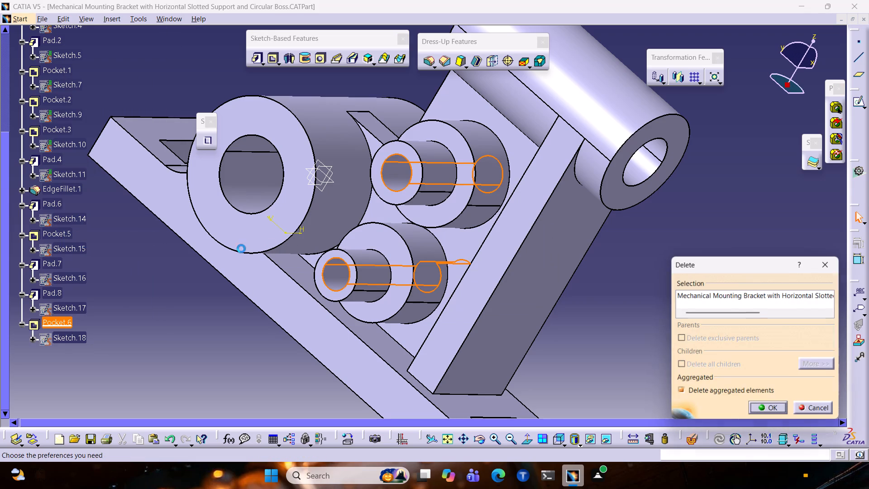
click(770, 412)
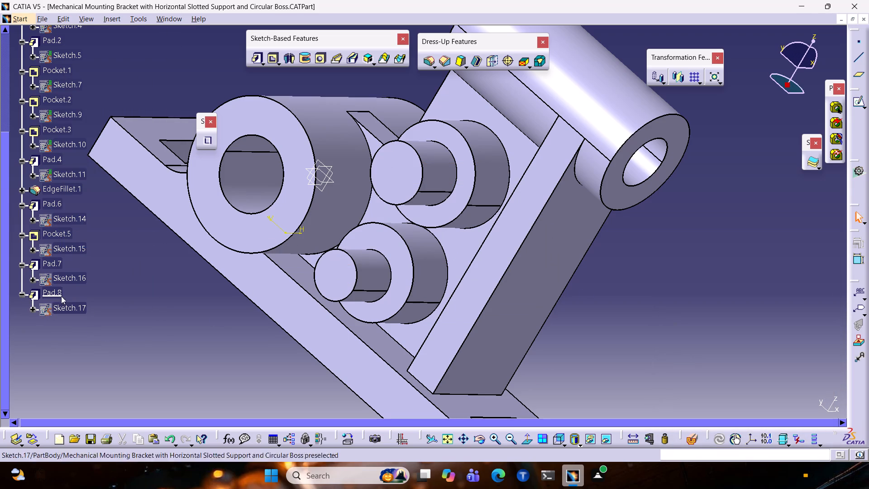
right_click(40, 295)
click(86, 211)
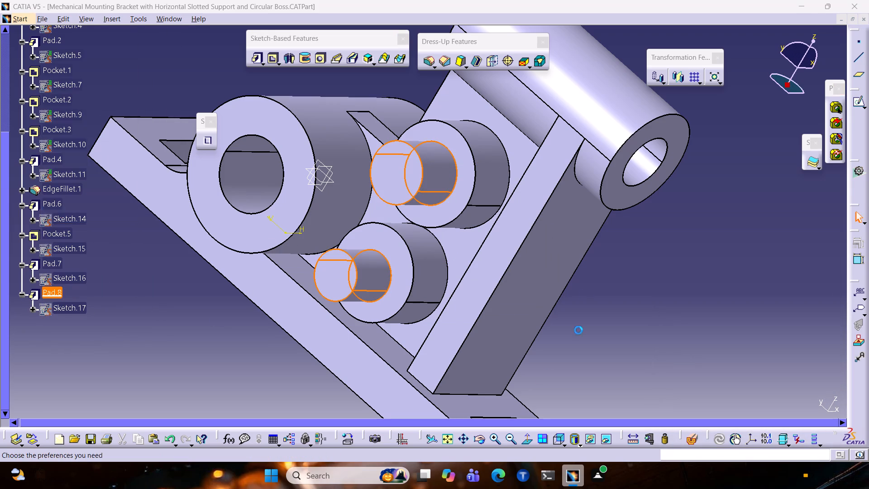
click(768, 408)
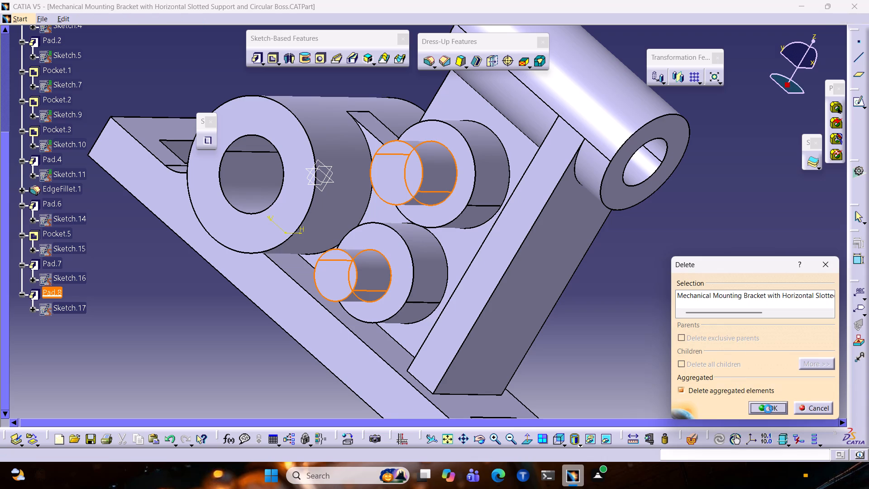
click(70, 277)
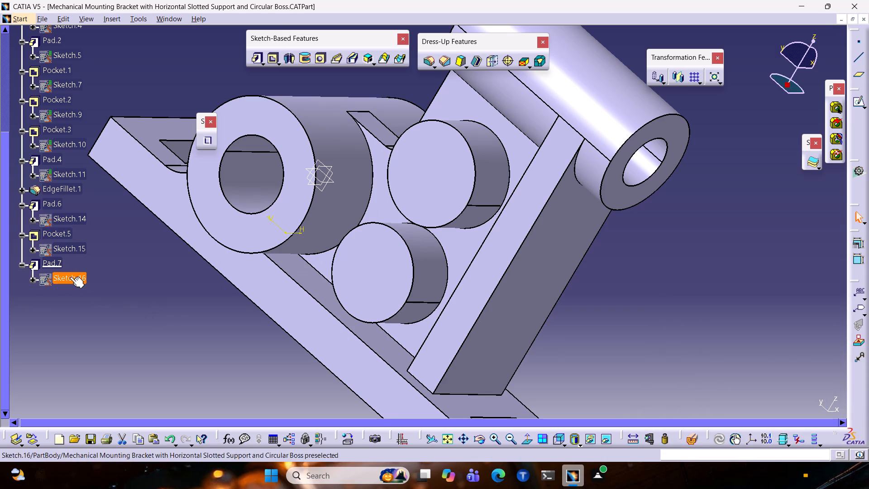
right_click(48, 260)
click(109, 377)
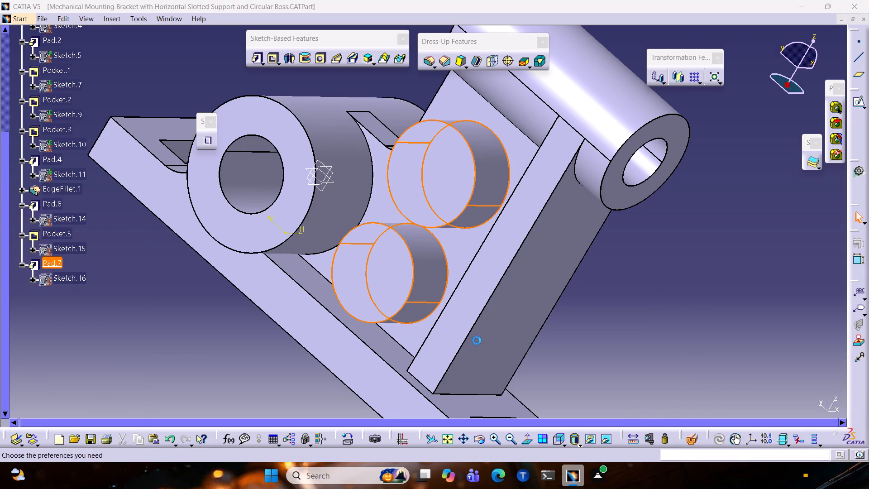
click(780, 404)
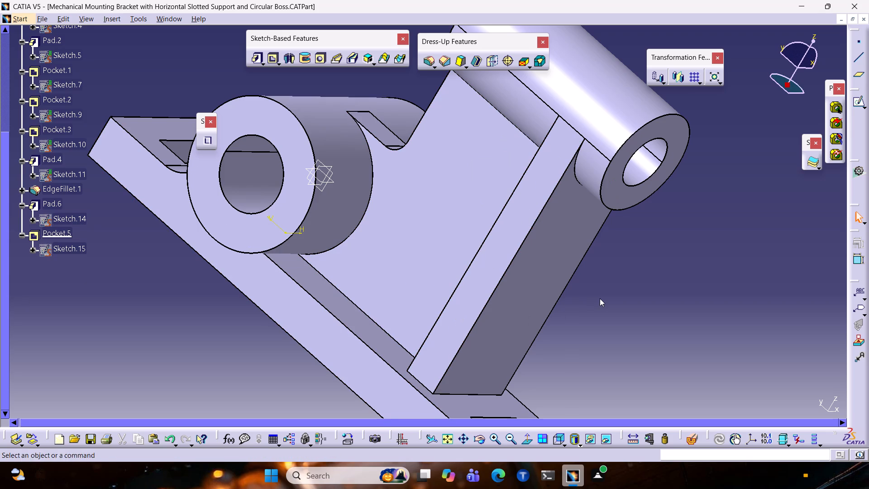
Remove the two bored bosses on the web's opposite side by deleting Pocket.5 and Pad.6 together with their sketches.
scroll(324, 233, down, 1)
middle_drag(655, 288, 193, 203)
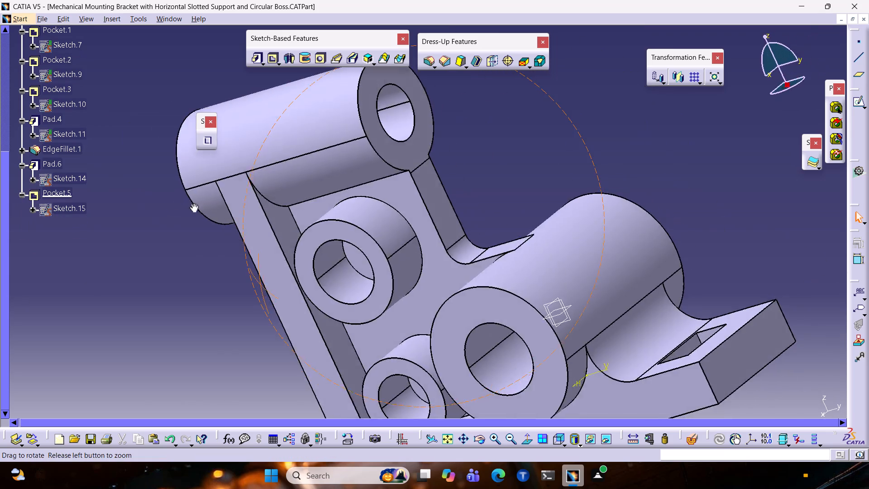
middle_drag(193, 203, 299, 220)
click(60, 192)
right_click(60, 192)
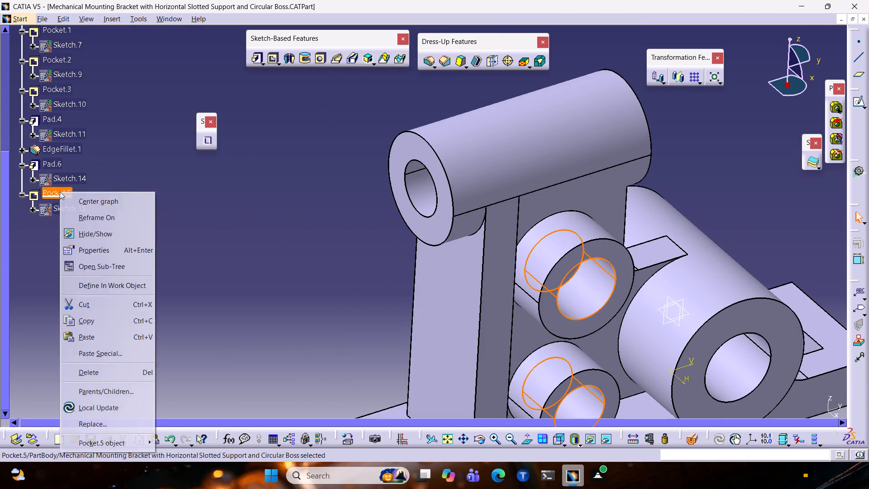
click(84, 364)
click(84, 368)
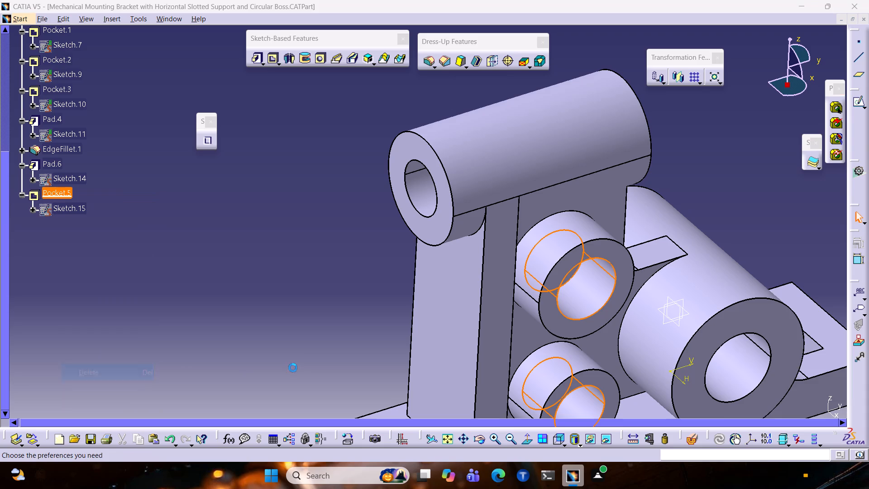
click(759, 412)
click(119, 219)
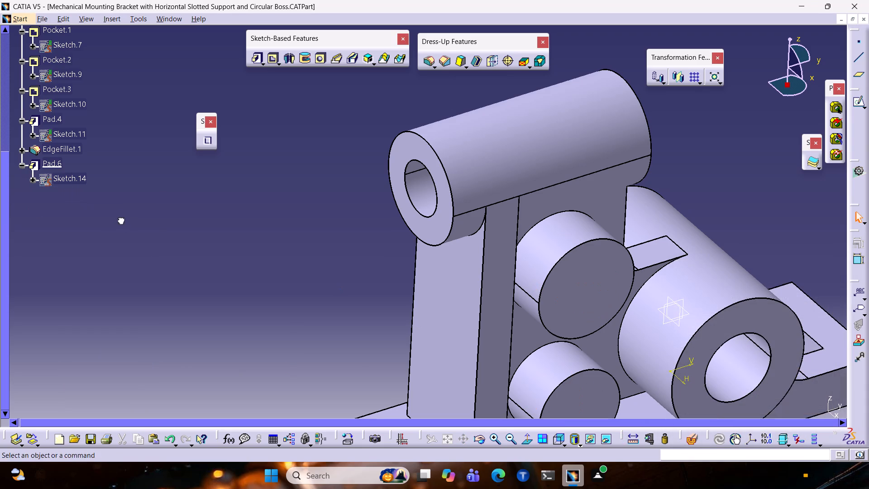
right_click(53, 159)
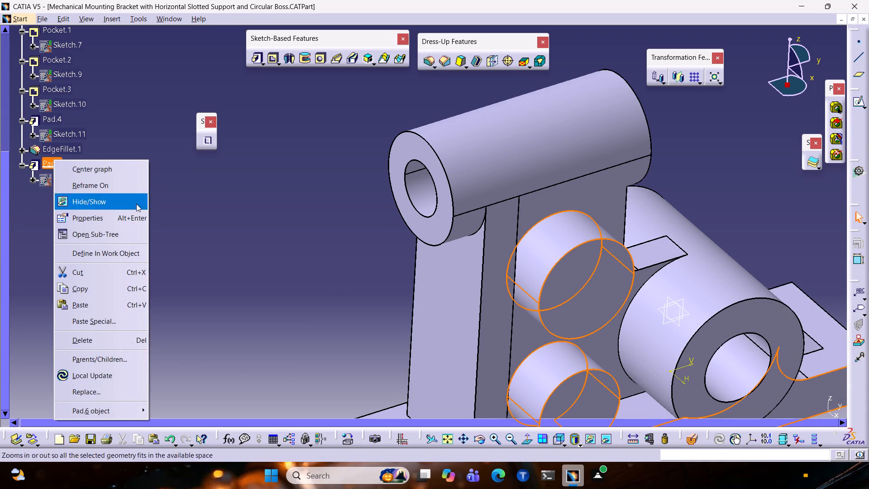
click(100, 342)
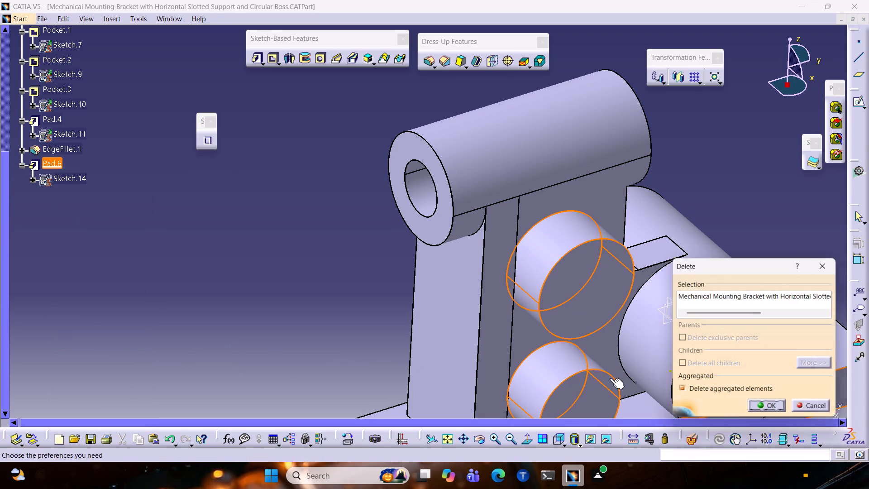
click(755, 407)
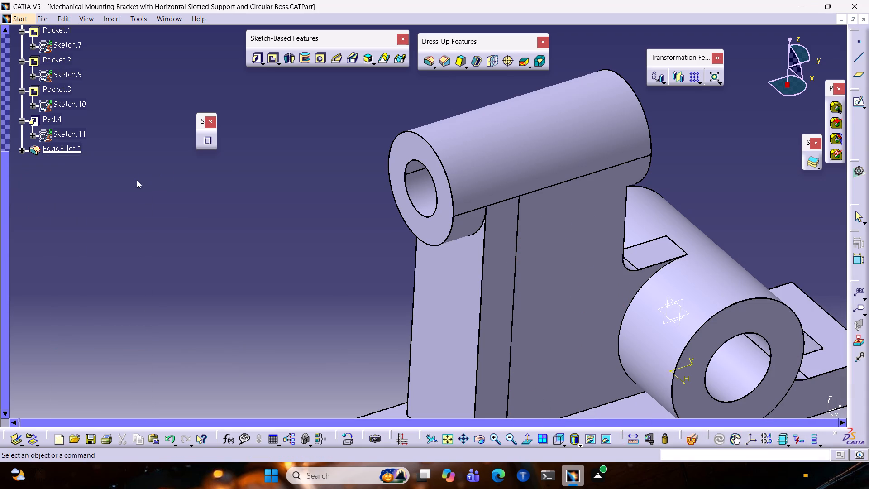
shift+middle_drag(136, 197, 135, 204)
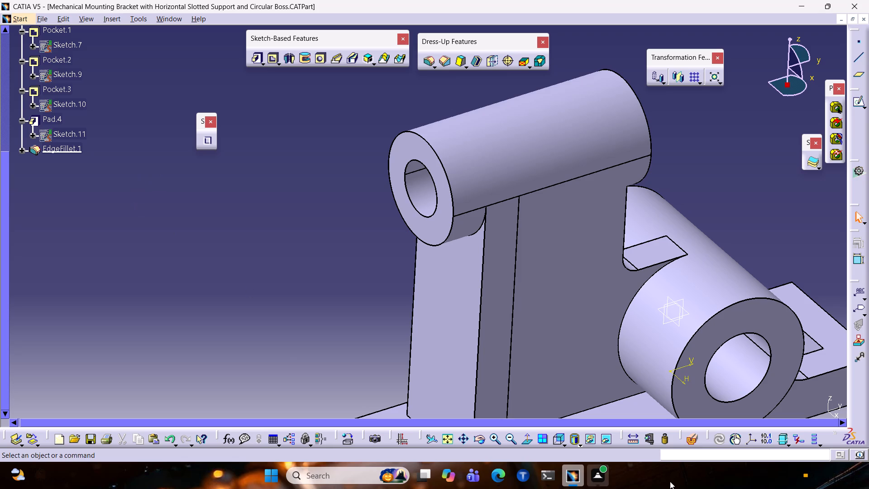
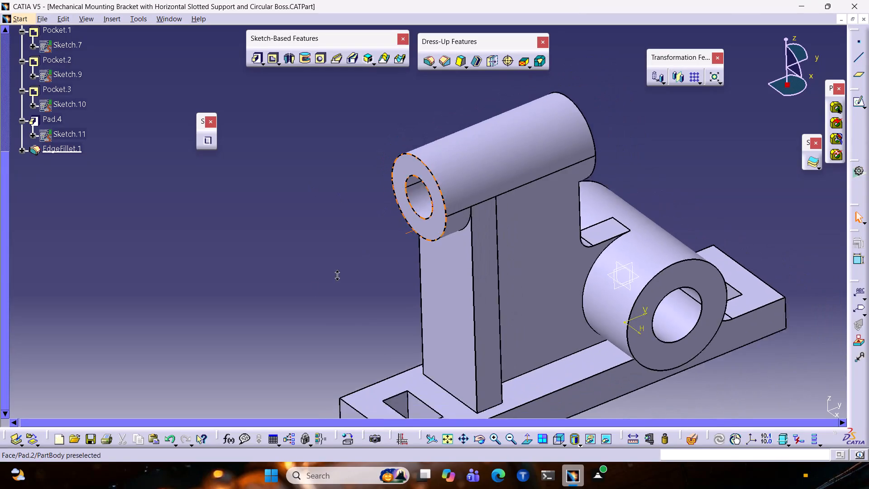
Inspect the whole bracket from several sides, including the base underside, web and both bored cylinders.
middle_click(602, 231)
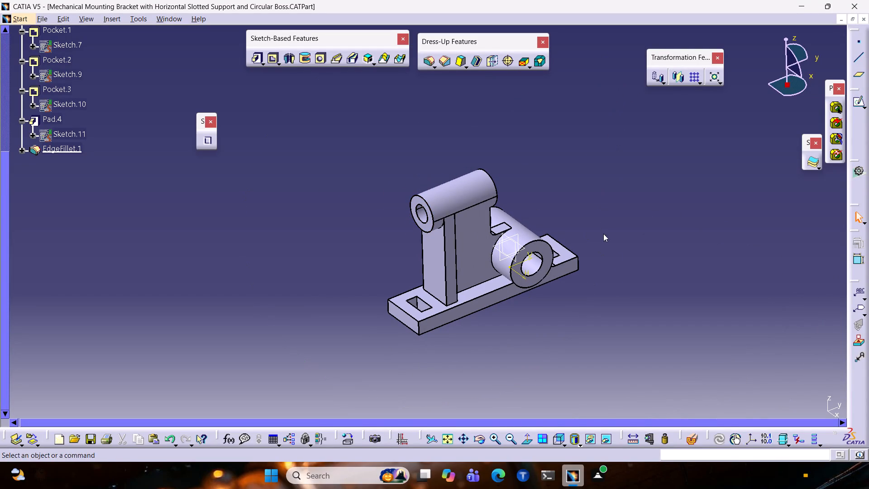
middle_drag(628, 294, 616, 309)
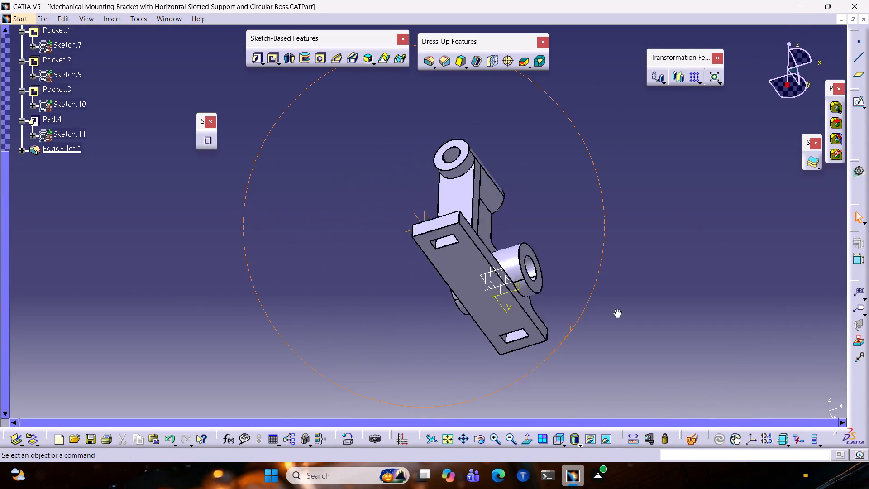
middle_drag(616, 309, 214, 292)
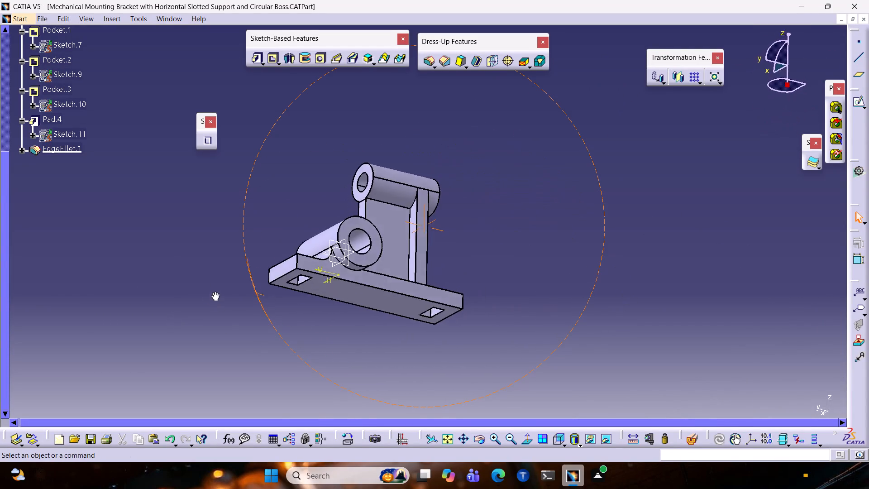
middle_drag(214, 292, 348, 341)
ctrl+middle_drag(500, 249, 589, 208)
middle_drag(585, 223, 586, 278)
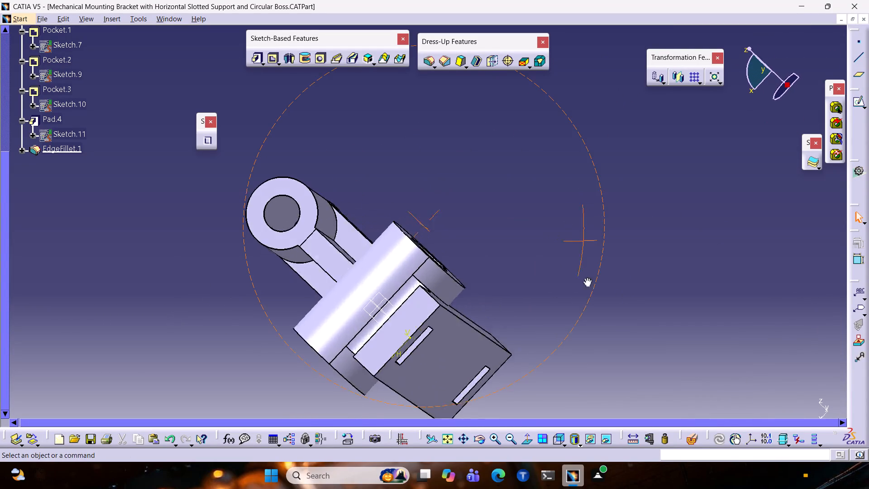
middle_drag(586, 278, 582, 368)
middle_drag(516, 330, 599, 262)
ctrl+middle_drag(611, 247, 713, 210)
ctrl+middle_drag(713, 210, 682, 257)
Highlight EdgeFillet.1 and examine where it sits between the web and the large cylinder.
click(56, 149)
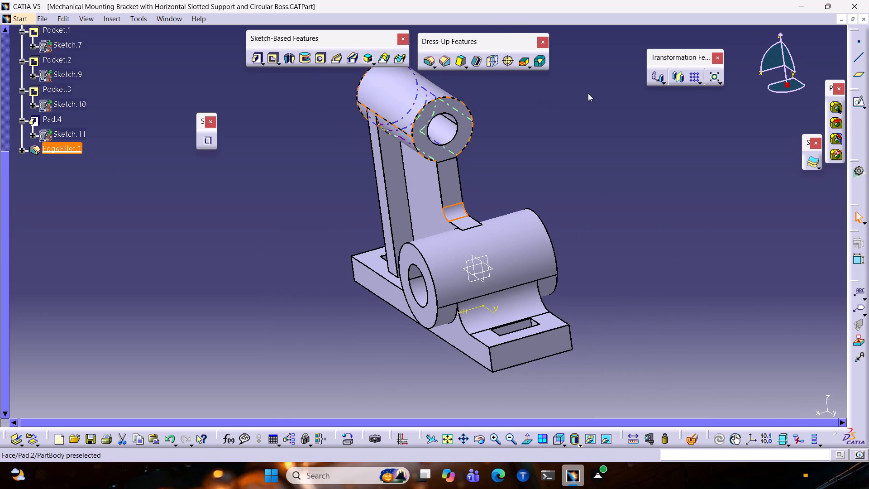
ctrl+middle_drag(646, 200, 592, 220)
ctrl+middle_drag(592, 220, 264, 192)
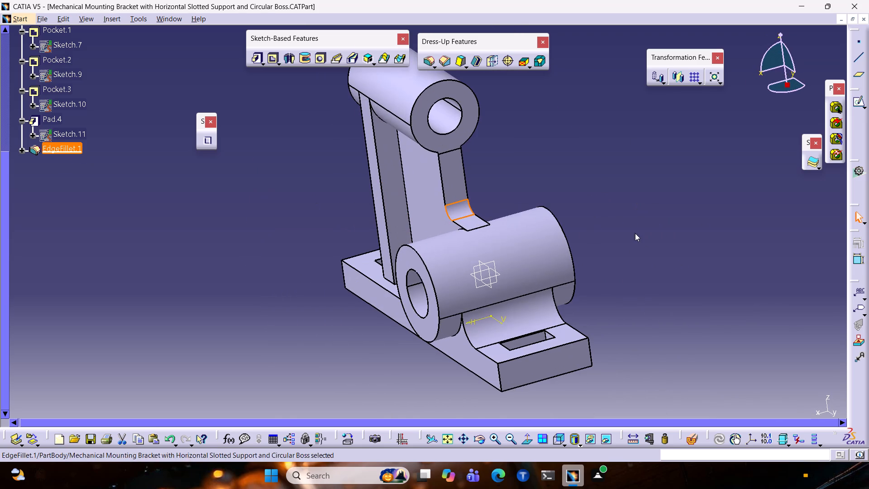
middle_drag(635, 233, 675, 101)
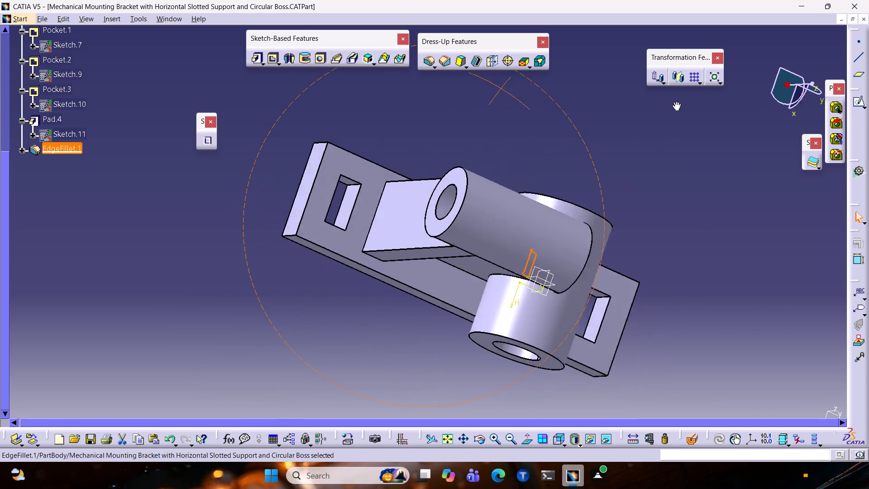
middle_drag(675, 101, 667, 46)
middle_drag(638, 326, 477, 139)
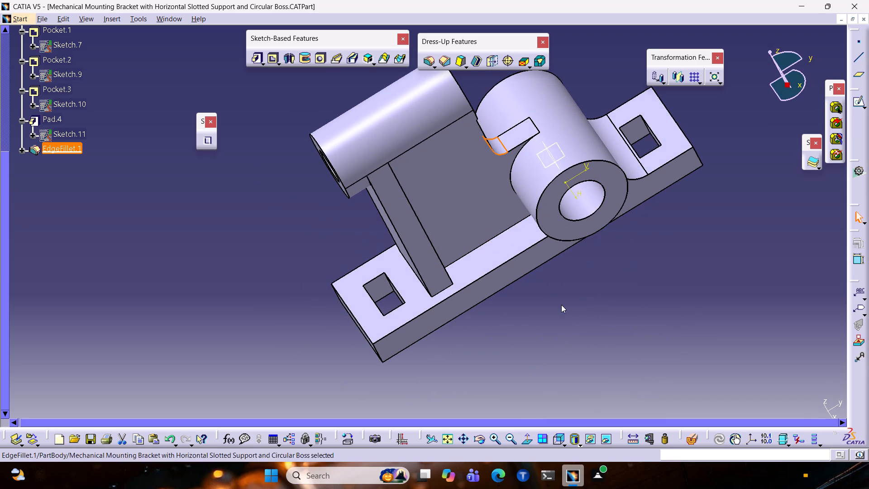
click(574, 321)
Examine the finished bracket all round, checking the web, rib, cylinder bores and slotted base.
ctrl+middle_drag(737, 129, 716, 183)
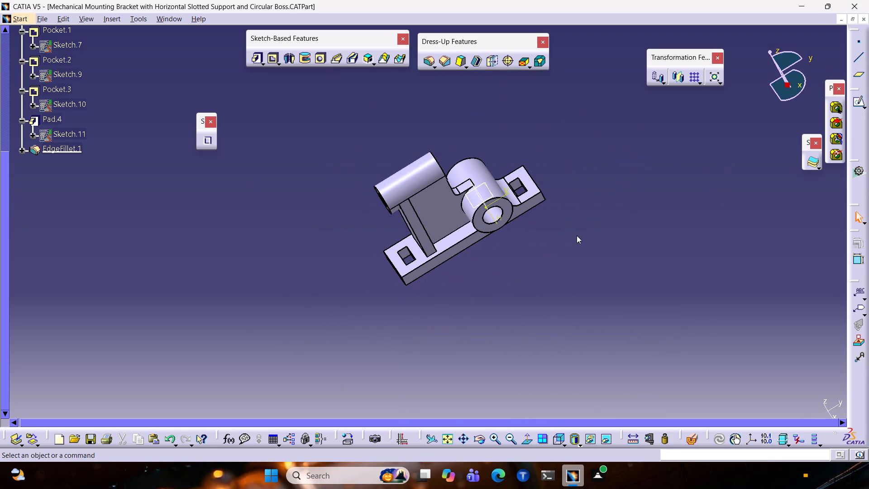
middle_drag(573, 244, 609, 188)
scroll(554, 230, down, 1)
ctrl+middle_drag(504, 264, 538, 208)
middle_drag(581, 199, 580, 203)
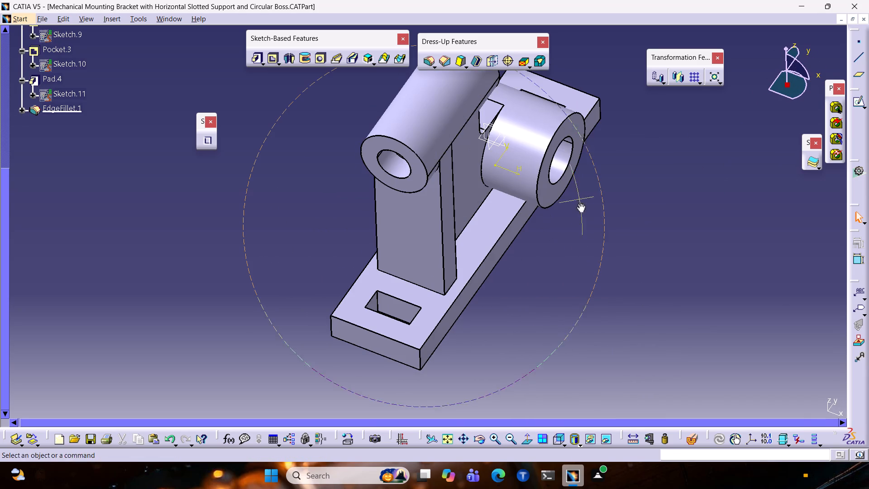
middle_drag(580, 203, 243, 268)
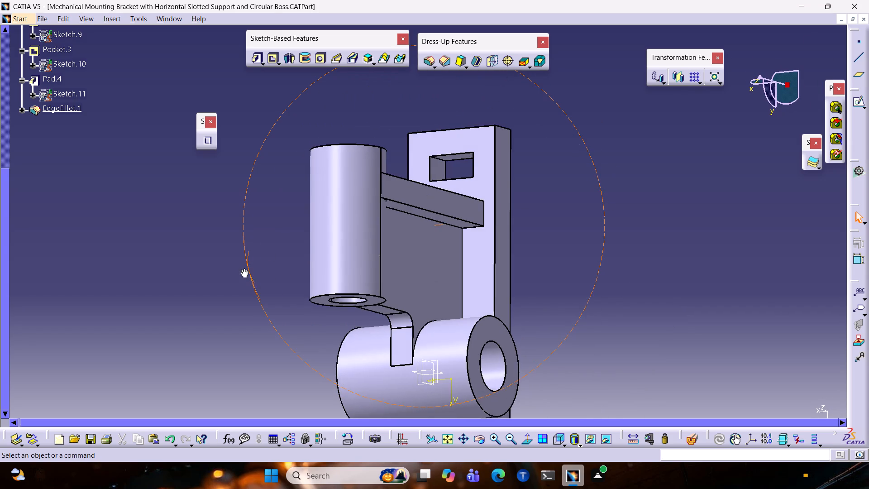
middle_drag(243, 268, 243, 268)
ctrl+middle_drag(592, 262, 609, 217)
ctrl+middle_drag(609, 217, 595, 260)
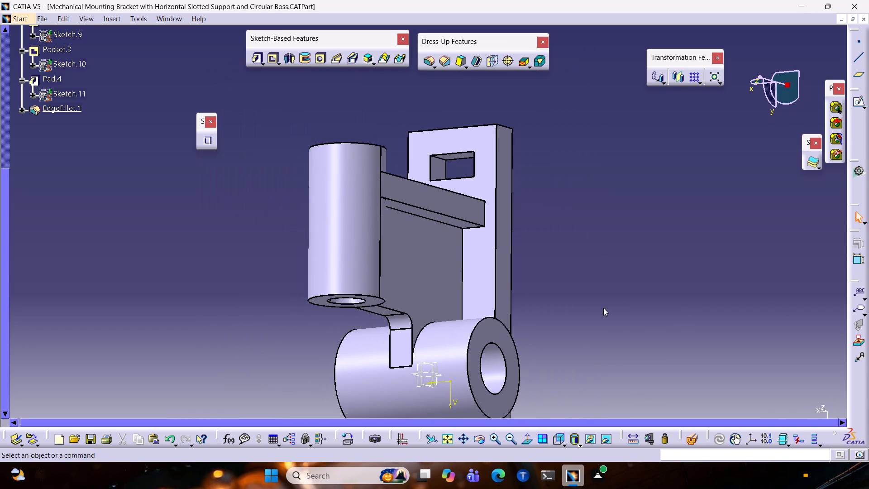
ctrl+middle_drag(605, 338, 326, 276)
ctrl+middle_drag(795, 229, 734, 297)
middle_drag(675, 372, 368, 360)
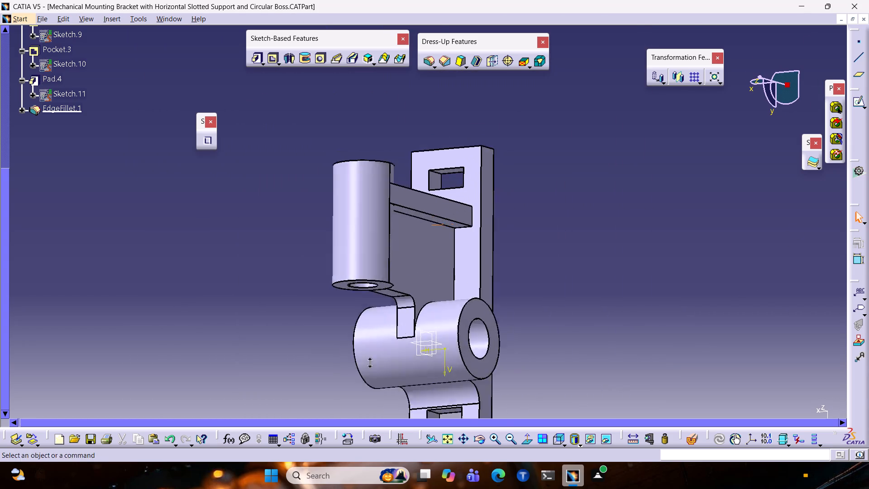
middle_drag(368, 360, 359, 291)
ctrl+middle_drag(759, 194, 721, 266)
middle_drag(636, 392, 487, 332)
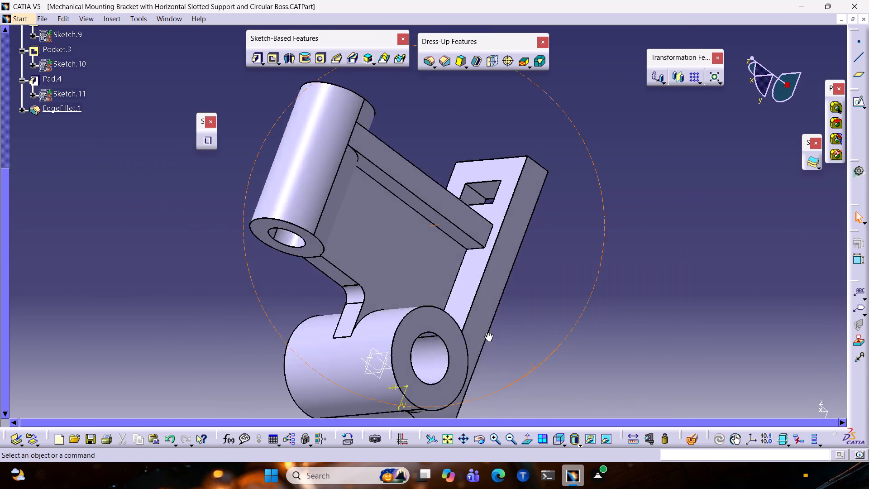
middle_drag(487, 332, 477, 359)
middle_drag(561, 339, 334, 383)
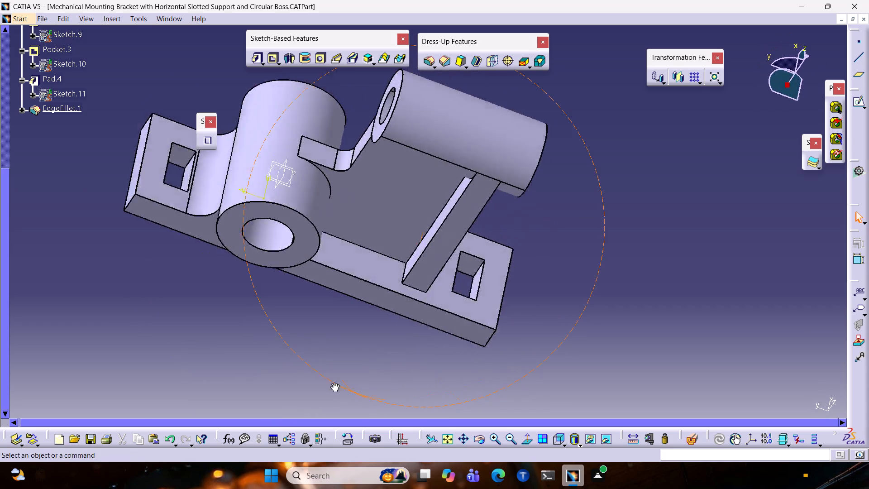
middle_drag(334, 383, 325, 356)
ctrl+middle_drag(540, 224, 504, 284)
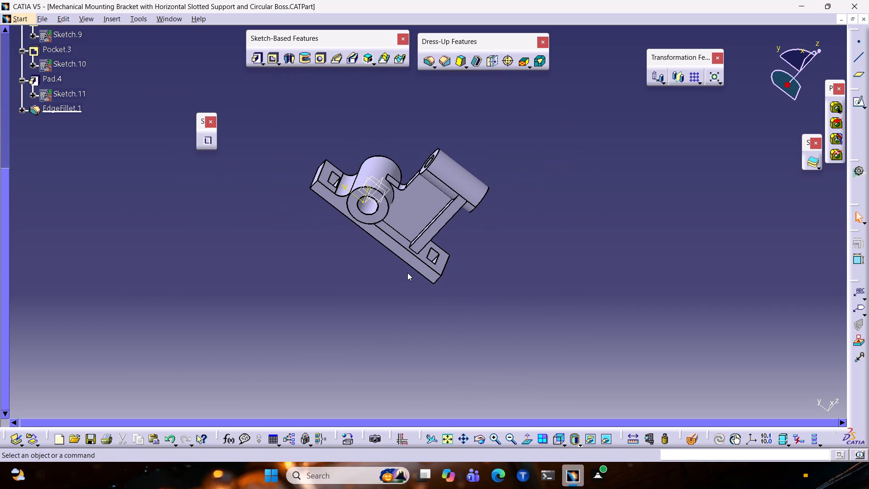
Save the part as a CATPart in Documents, named Mechanical Mounting Bracket with Horizontal Slotted Support and Circular Boss.
key(ctrl+s)
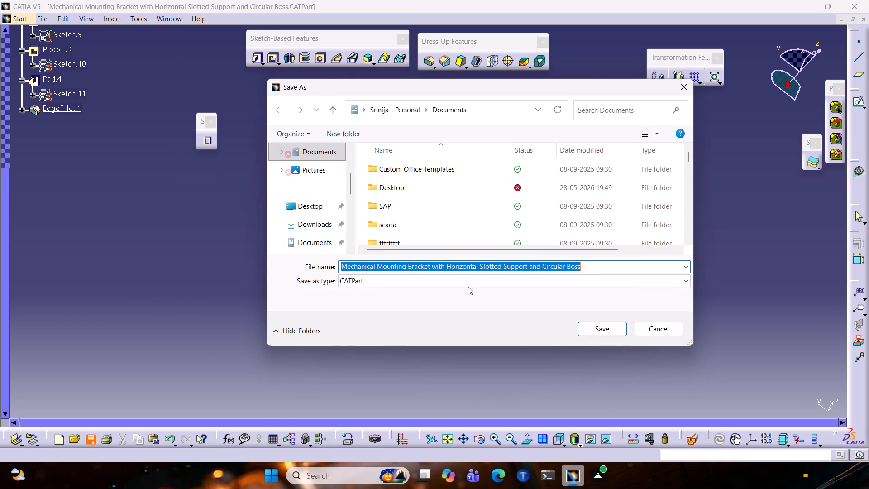
click(586, 332)
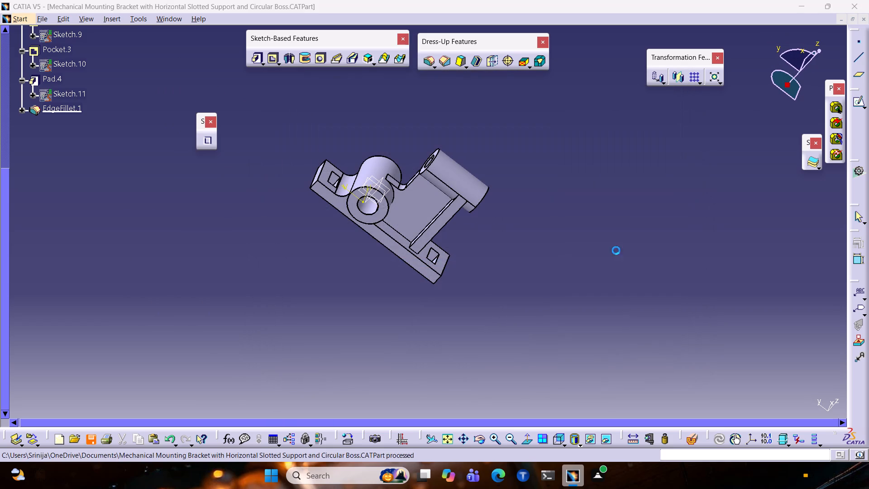
Save a copy of the bracket in igs format in Documents under the same file name.
click(10, 18)
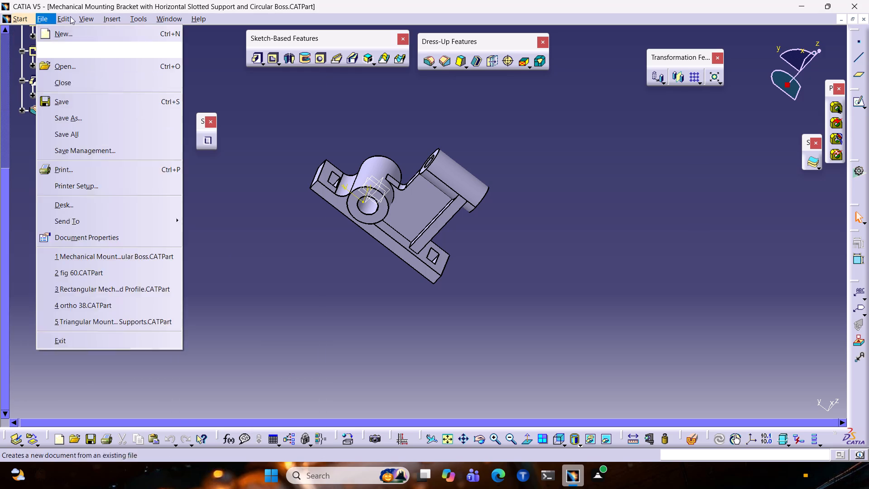
click(60, 117)
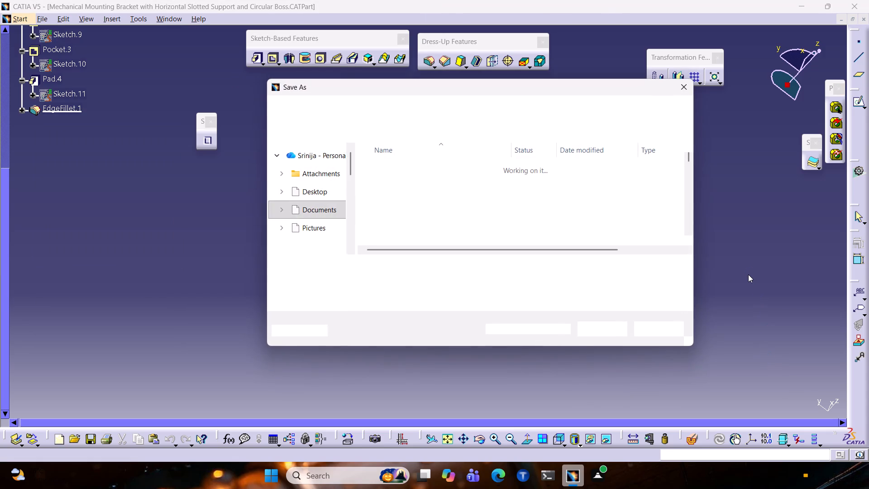
click(392, 283)
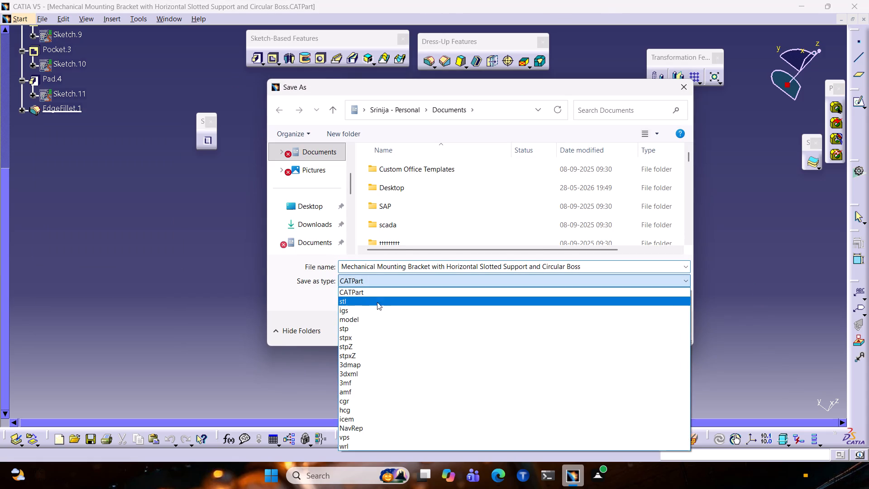
click(371, 309)
click(584, 333)
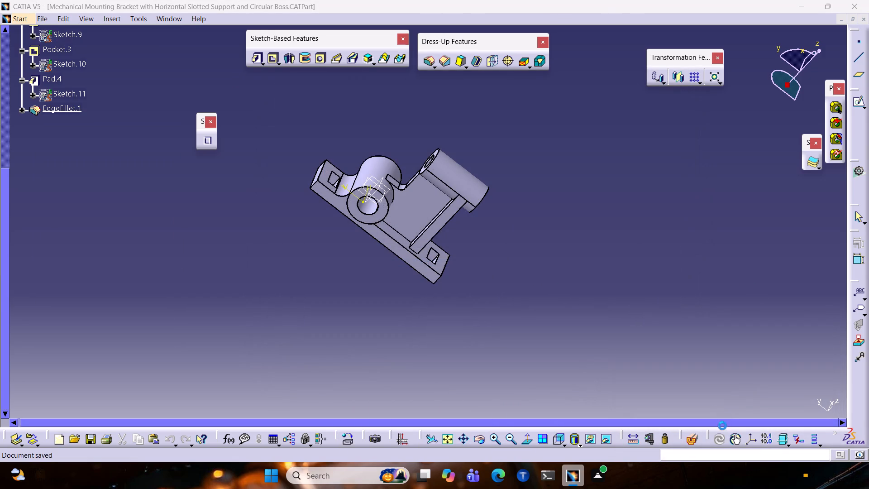
Open the Visual Basic Editor for macros.
click(127, 21)
click(131, 19)
click(131, 19)
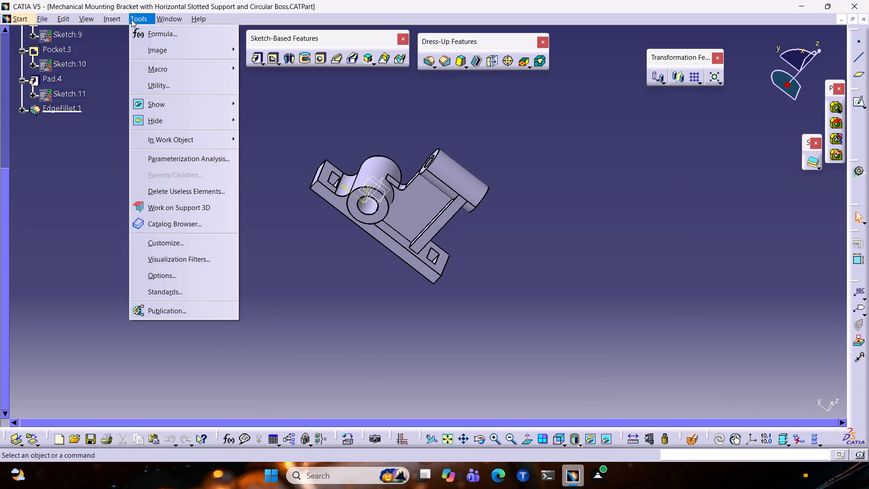
click(309, 98)
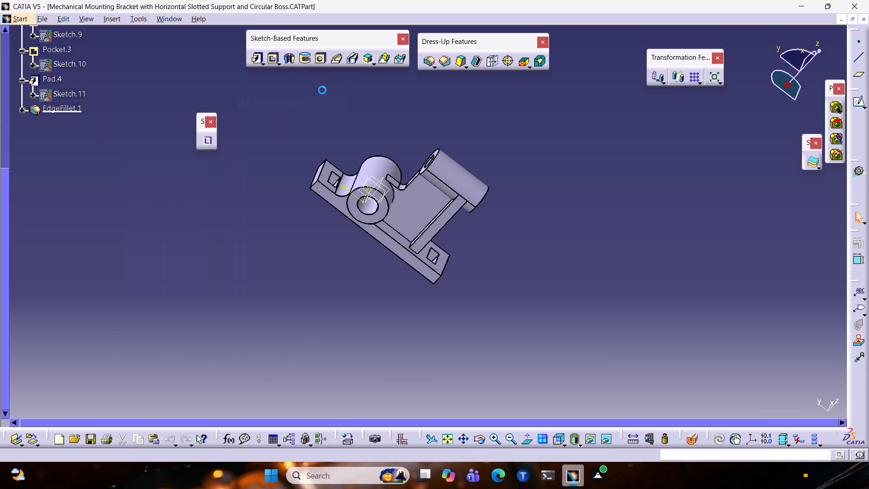